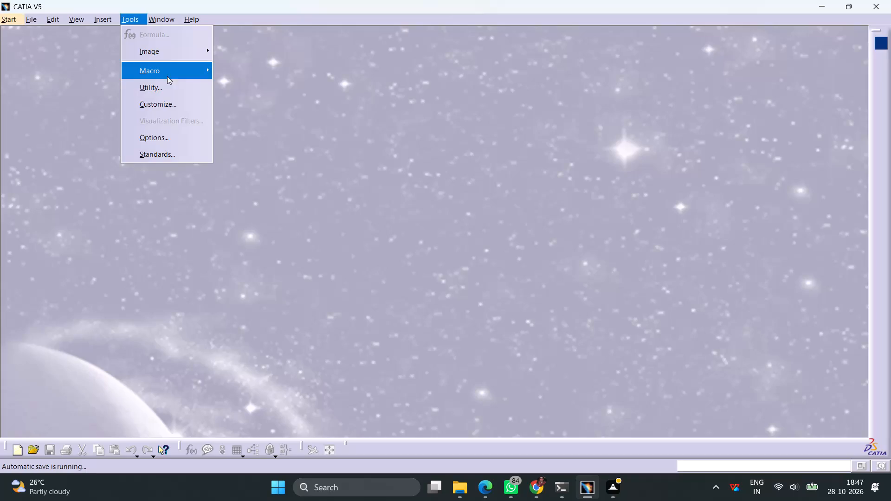
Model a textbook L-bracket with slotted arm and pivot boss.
Start recording a macro in the current Temp macro library, picking the macro language first.
left_click(241, 87)
left_click(595, 375)
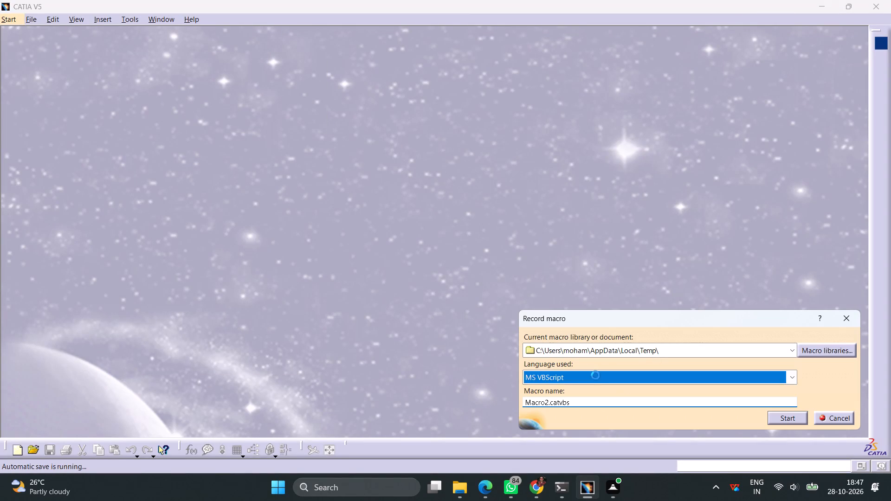
left_click(534, 392)
left_click(783, 420)
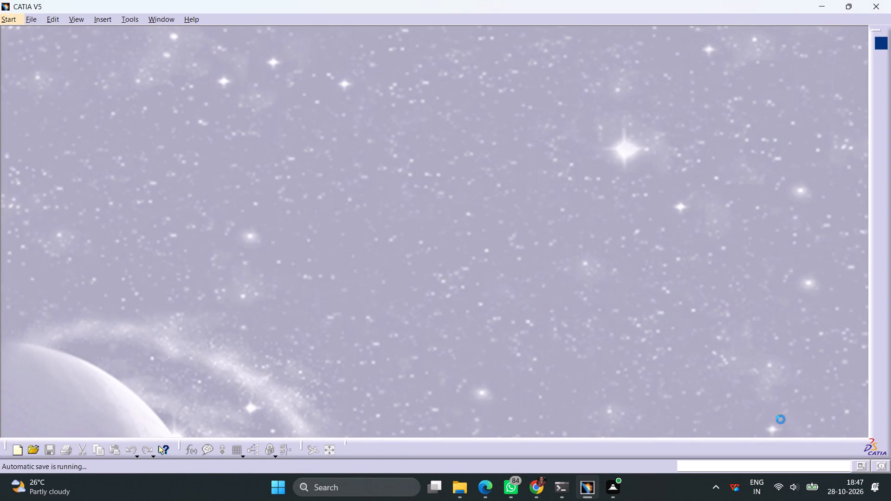
Create a new part in the Part Design workbench.
left_click(14, 21)
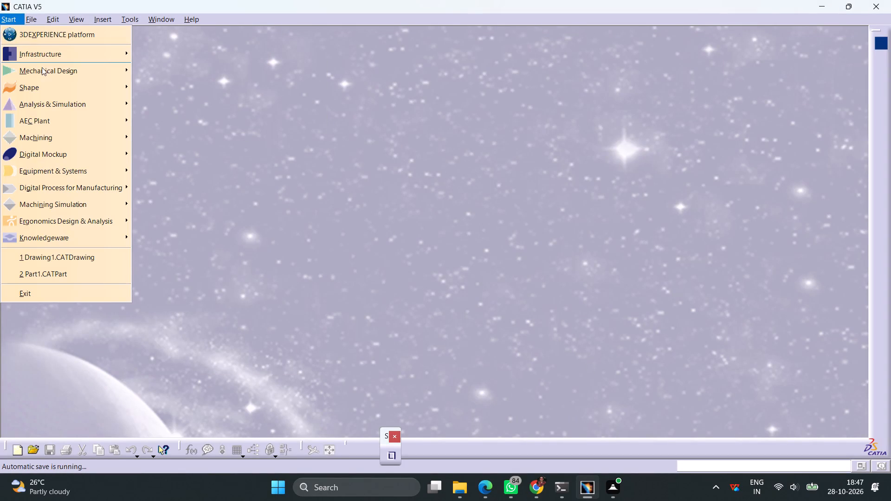
left_click(42, 67)
left_click(171, 72)
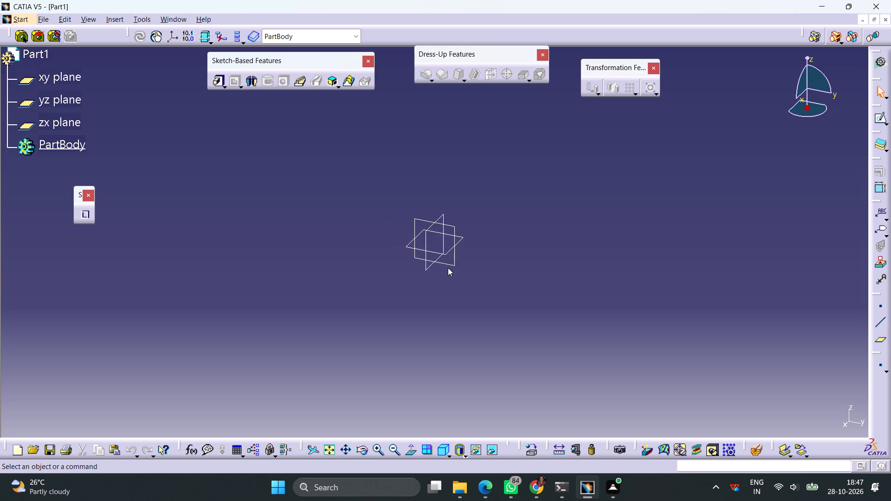
Open a new sketch on the yz plane.
left_click(451, 267)
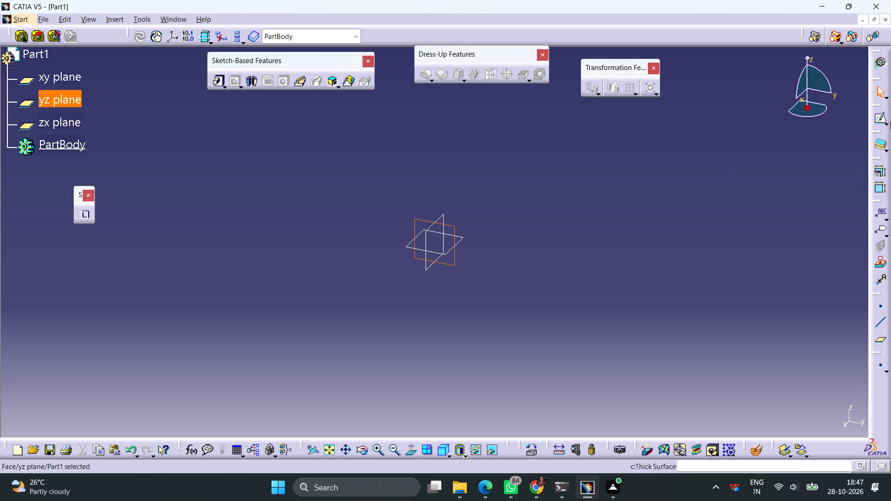
left_click(877, 120)
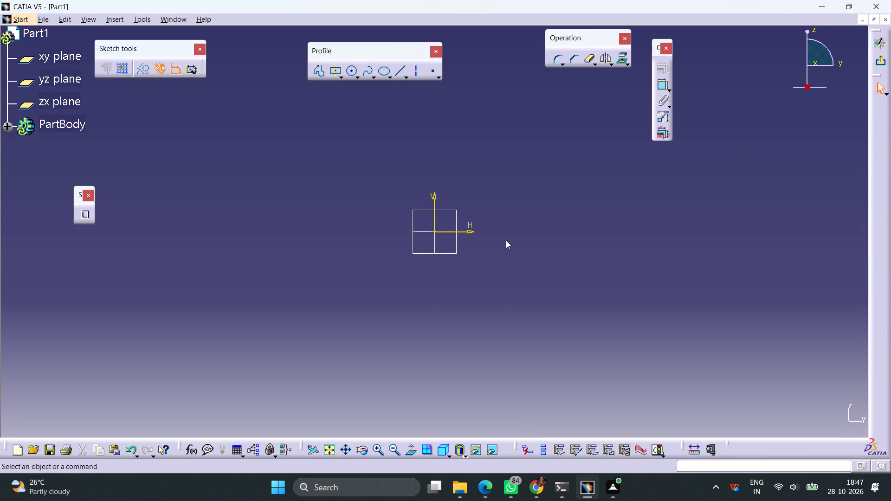
Sketch a horizontal line just above the H axis, extending right from near the origin, and constrain its length to 62 mm.
left_click(397, 75)
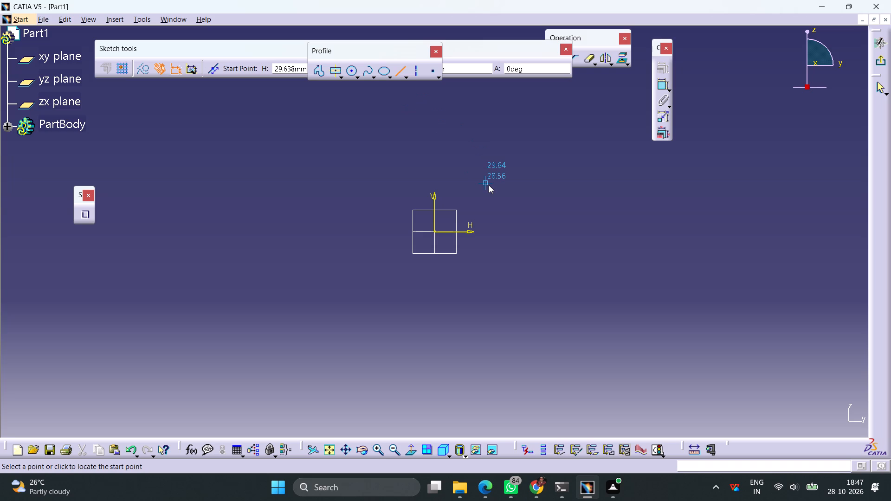
left_click(450, 225)
left_click(547, 224)
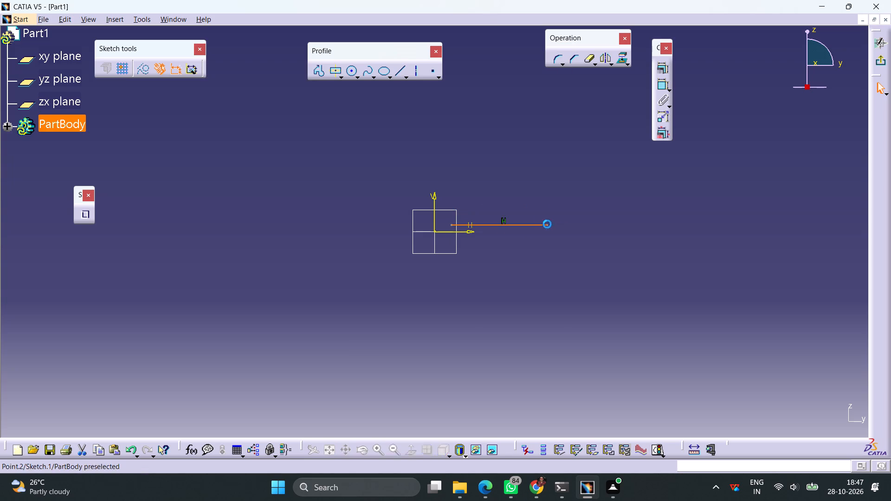
left_click(546, 248)
left_click(491, 225)
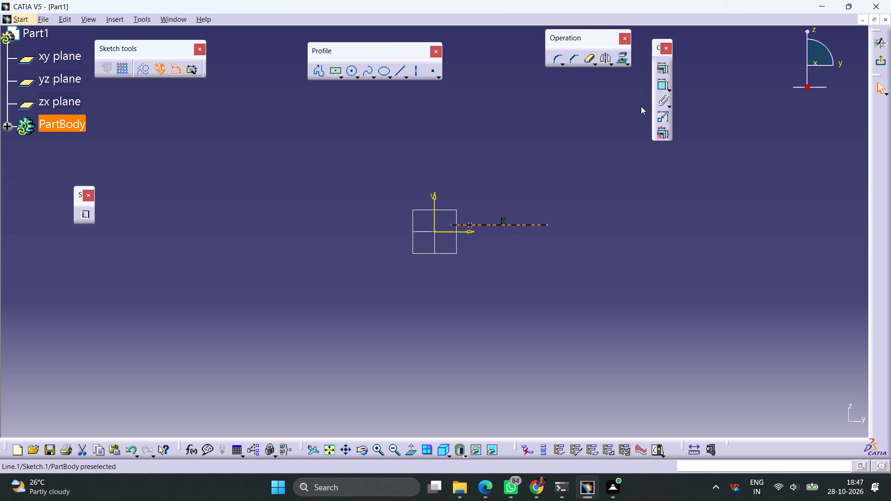
left_click(659, 87)
left_click(568, 208)
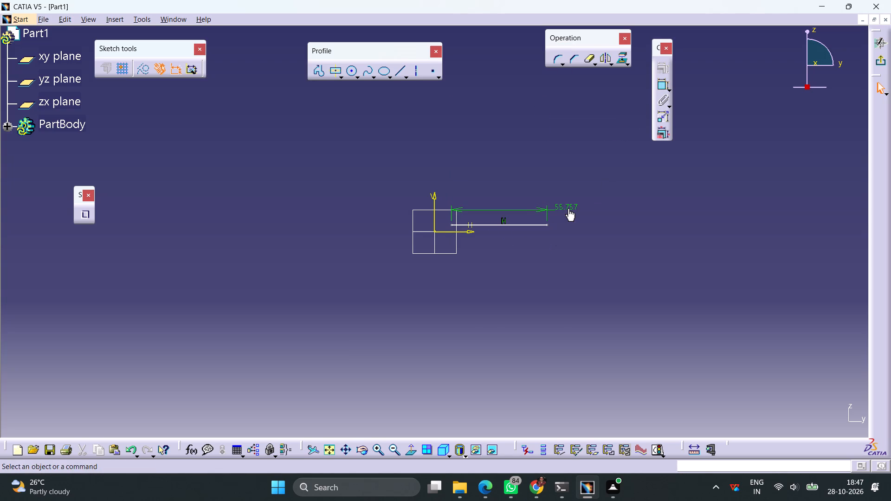
double_click(569, 208)
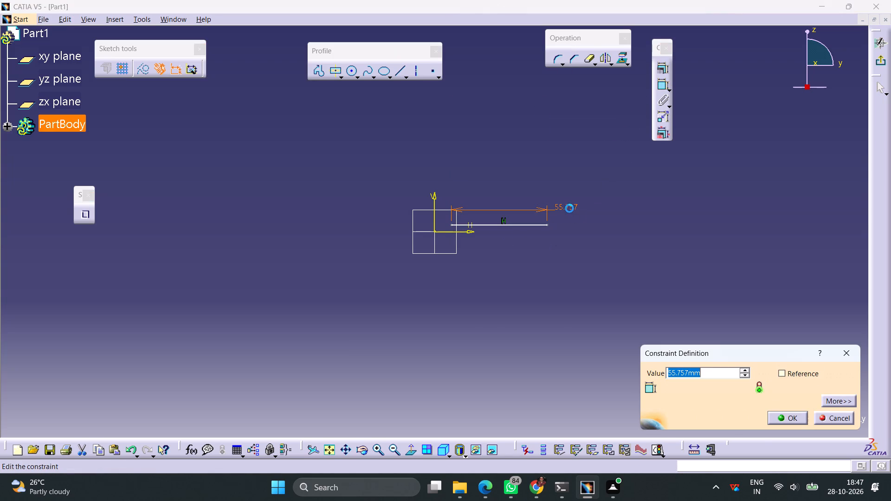
type("62")
key("Return")
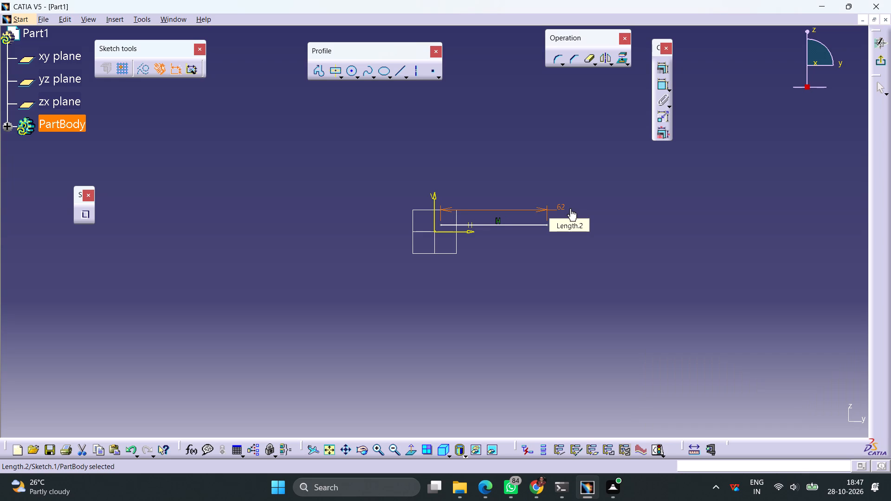
left_click(564, 298)
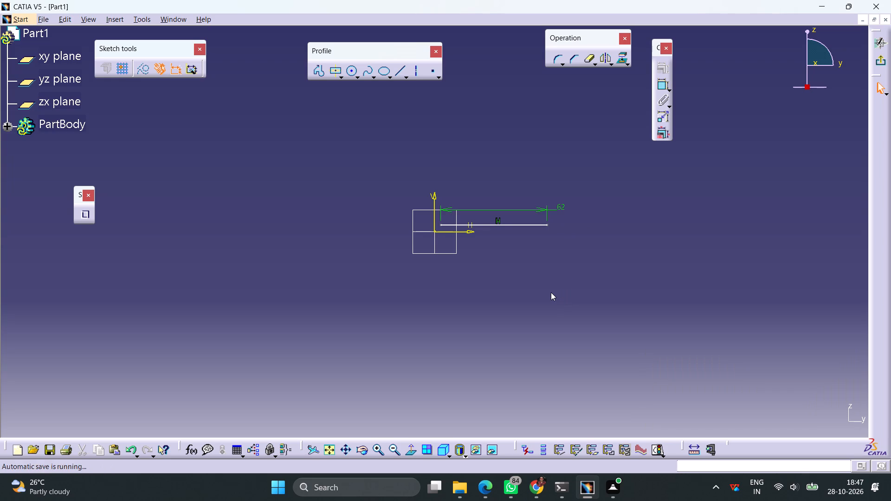
Constrain the horizontal line's left endpoint 6 mm from the V axis.
left_click(441, 225)
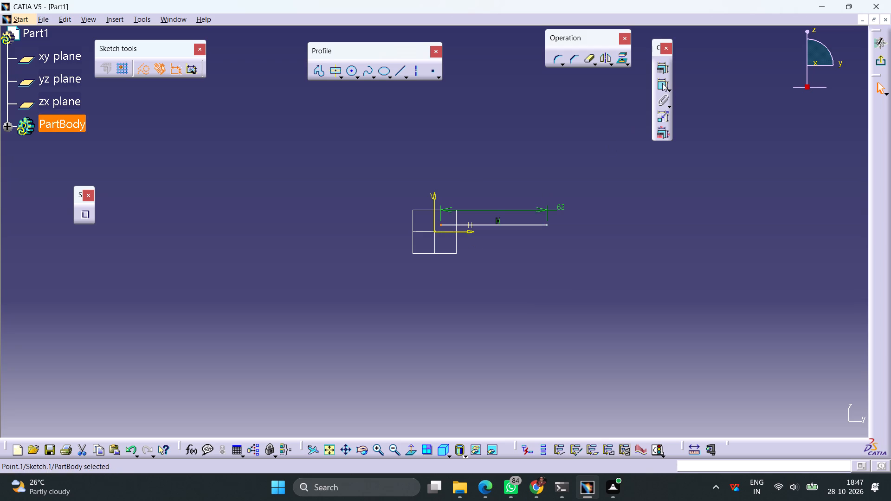
left_click(662, 83)
left_click(435, 209)
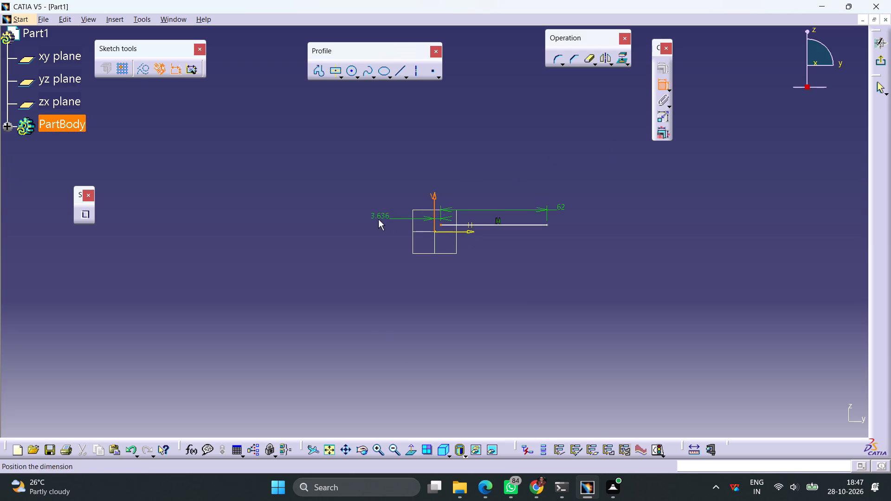
left_click(378, 219)
double_click(384, 217)
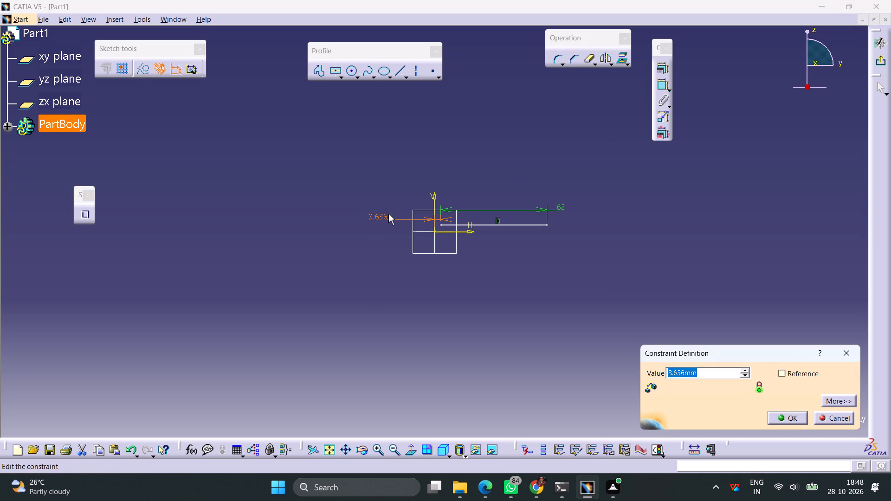
key("6")
key("Return")
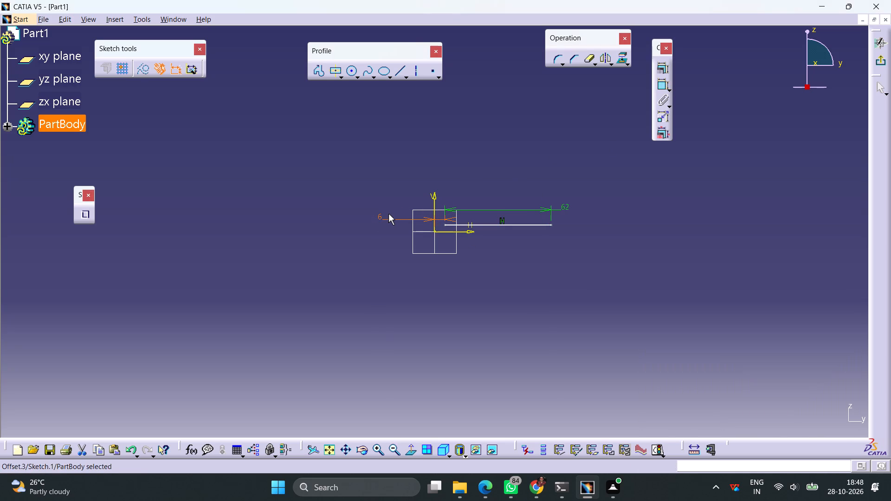
left_click(480, 279)
Constrain the horizontal line 5 mm above the H axis.
left_click(484, 224)
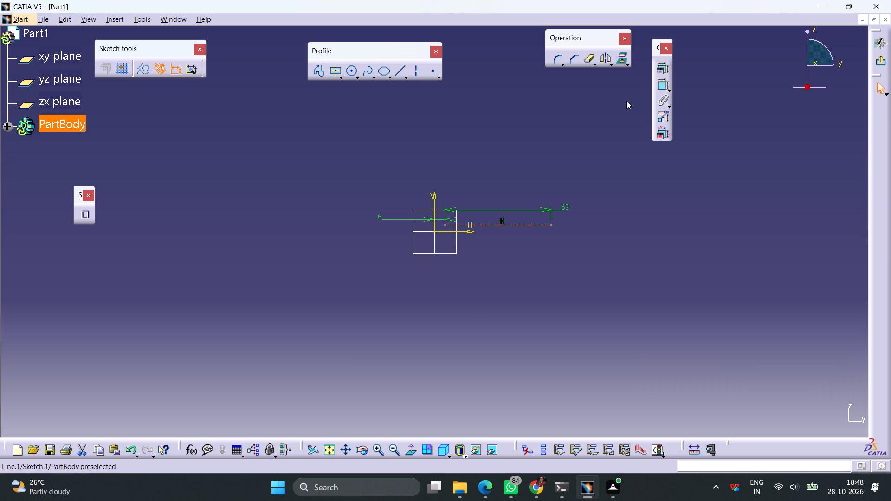
left_click(661, 83)
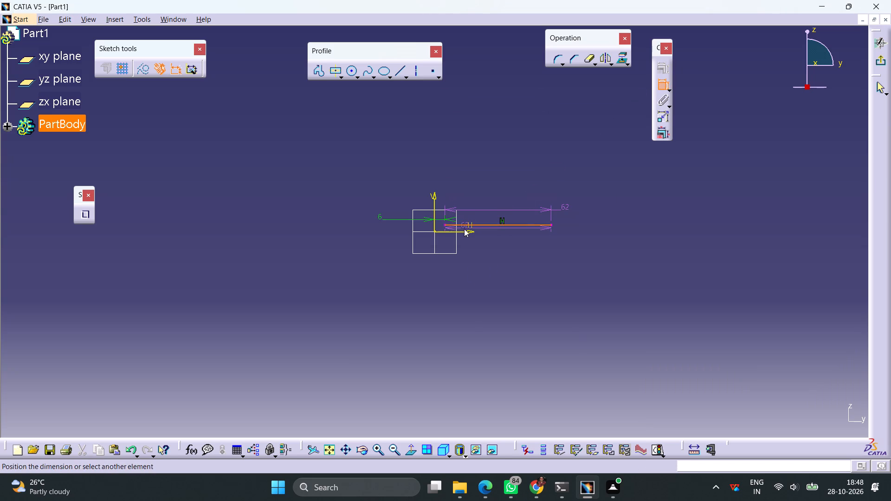
left_click(460, 232)
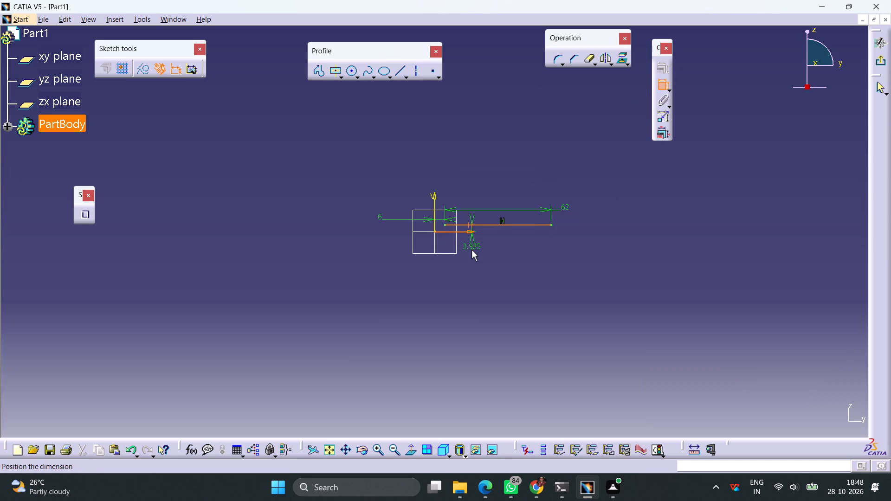
left_click(471, 250)
double_click(475, 244)
key("5")
key("Return")
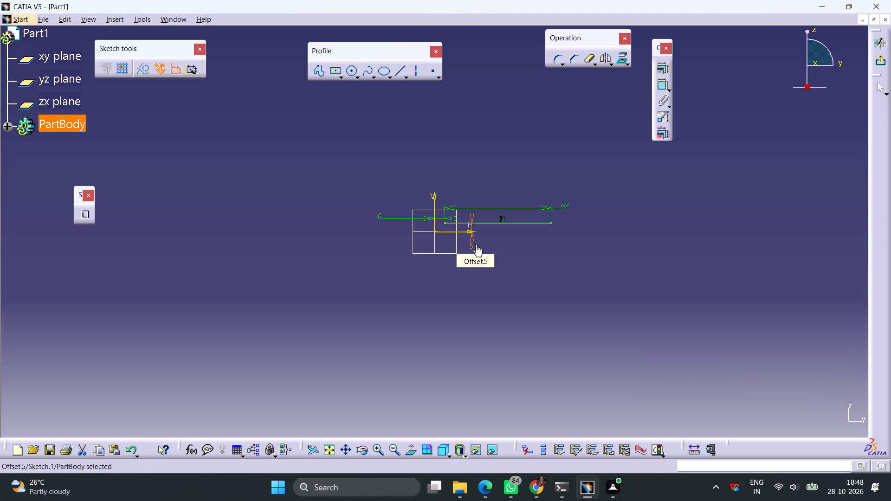
Draw a vertical line upward from the 62 mm line's left endpoint and constrain its length to 32.5 mm.
left_click(398, 73)
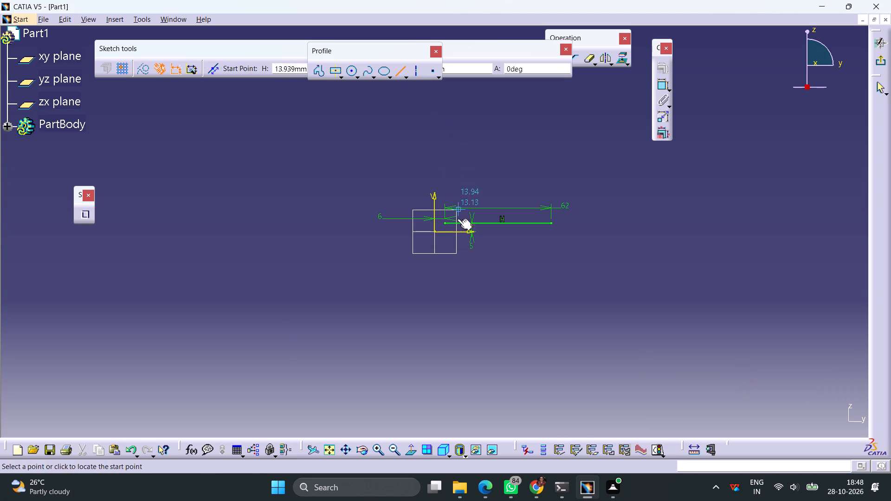
left_click(445, 222)
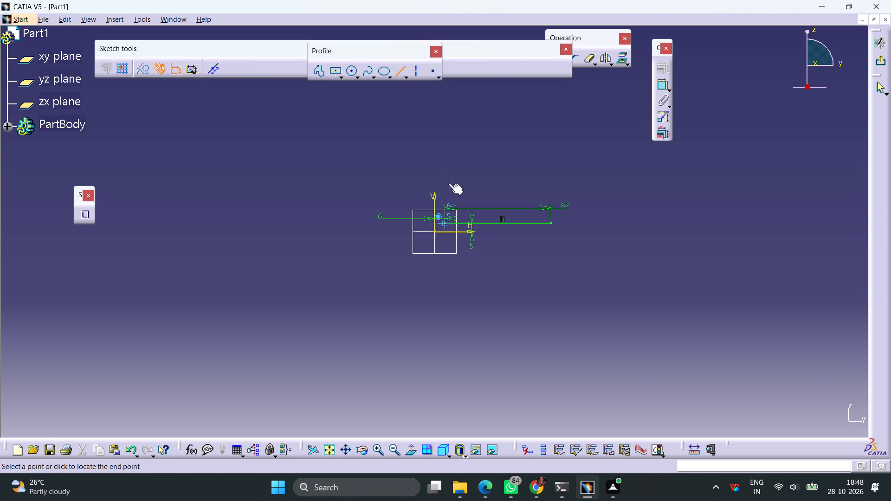
left_click(442, 136)
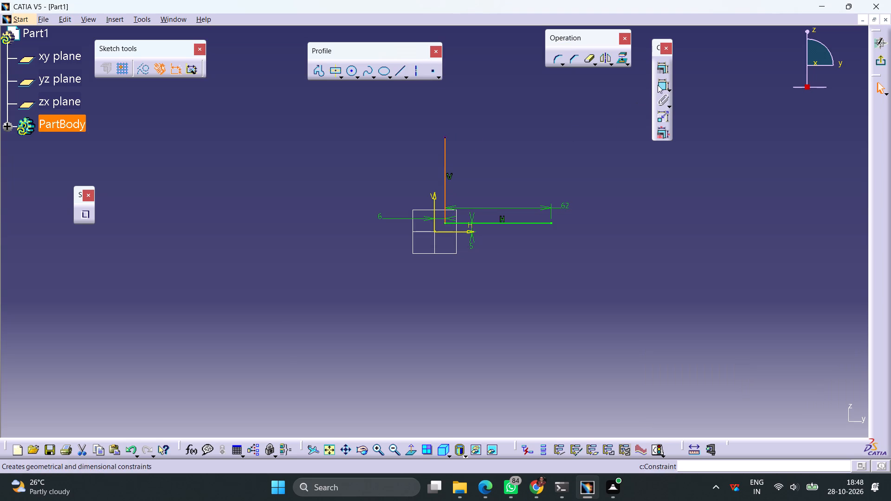
left_click(659, 84)
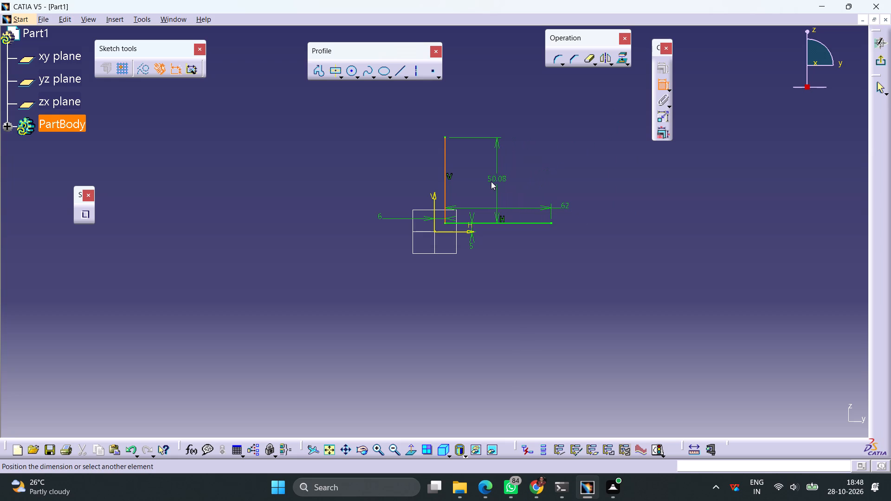
left_click(491, 181)
double_click(497, 180)
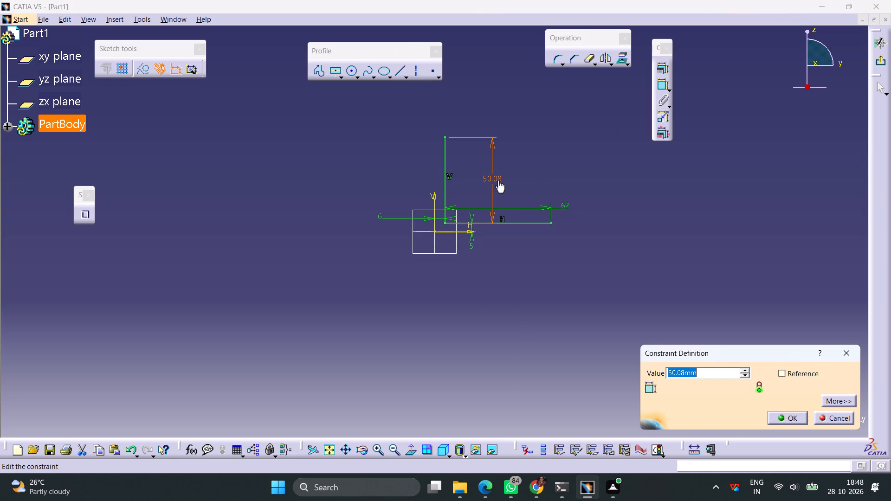
type("32.5")
key("Return")
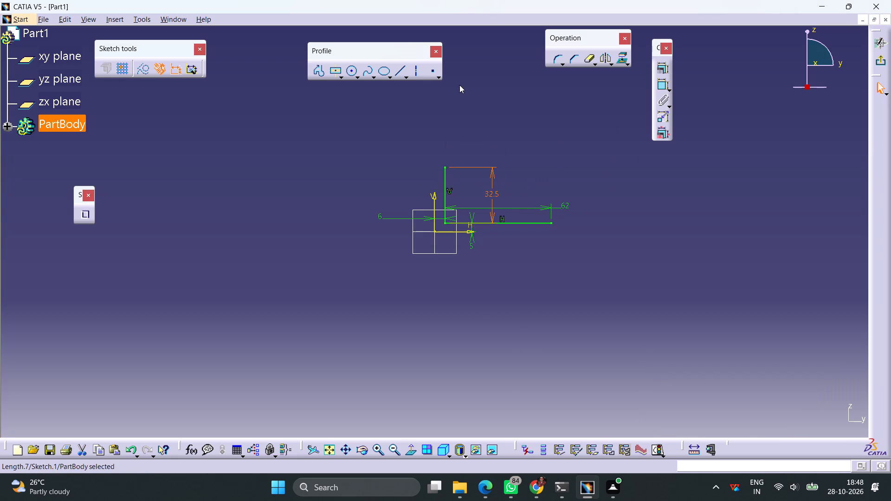
Draw a horizontal line leftward from the vertical line's upper endpoint and constrain its length to 12 mm.
left_click(399, 74)
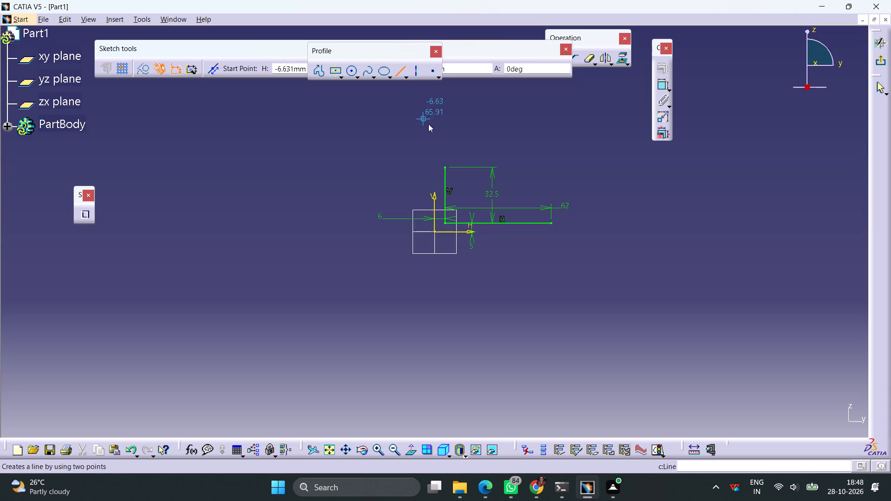
left_click(445, 168)
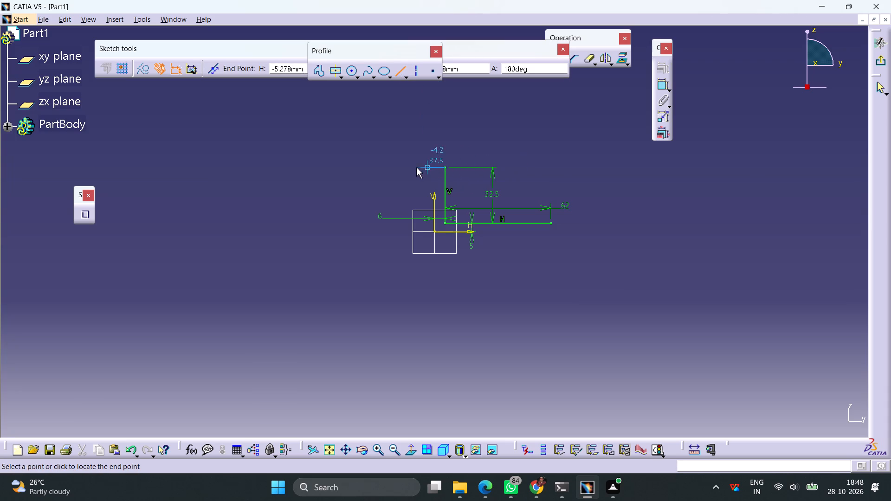
left_click(412, 168)
left_click(663, 84)
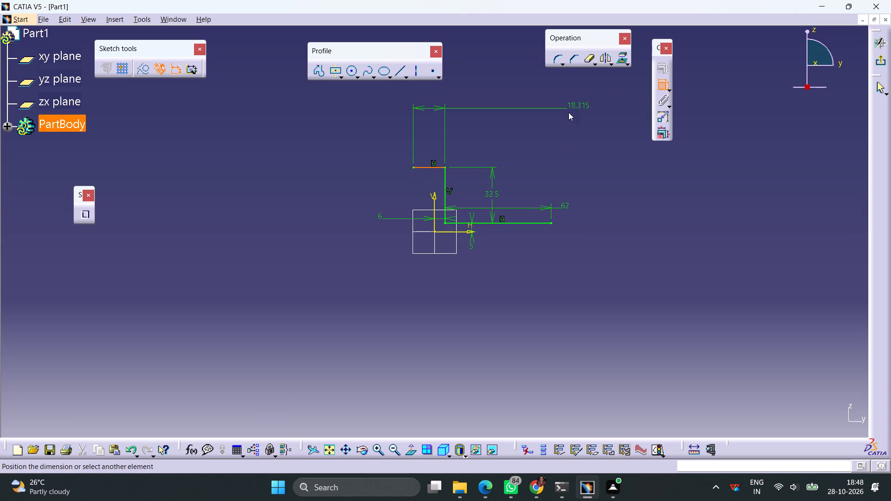
left_click(494, 135)
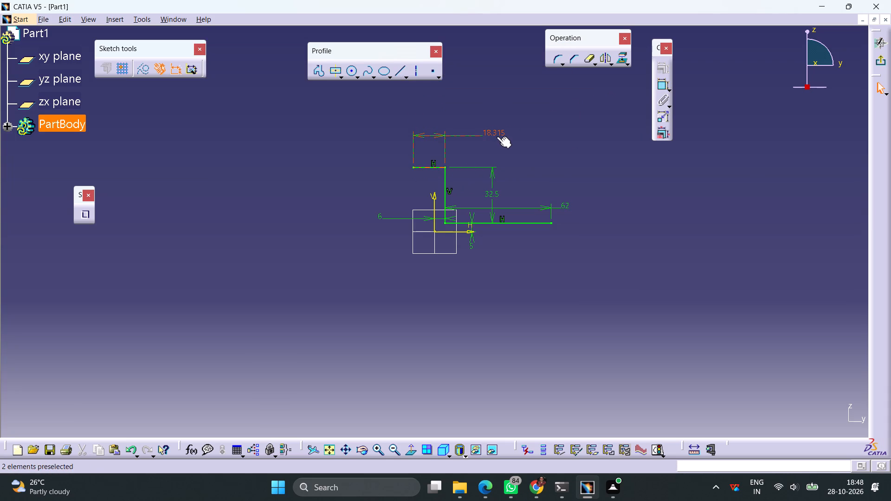
double_click(494, 131)
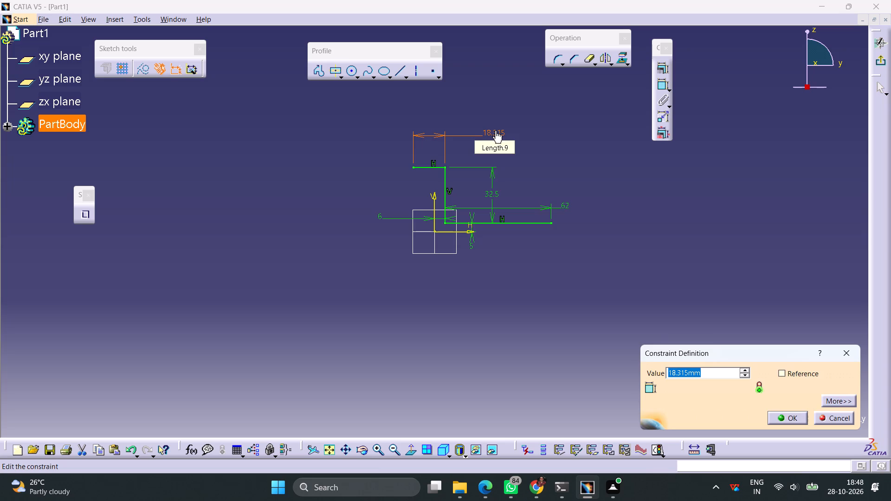
type("12")
key("Return")
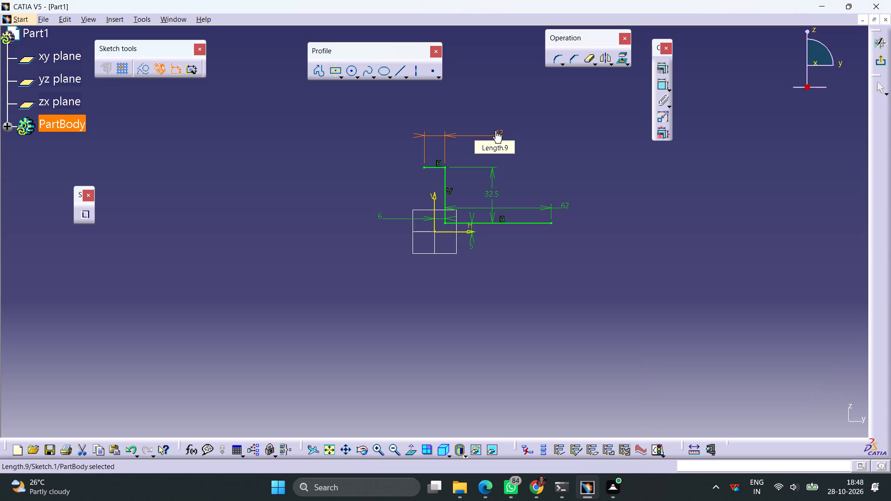
Draw a vertical line downward from the 12 mm line's left endpoint and constrain its length to 72.5 mm.
left_click(400, 73)
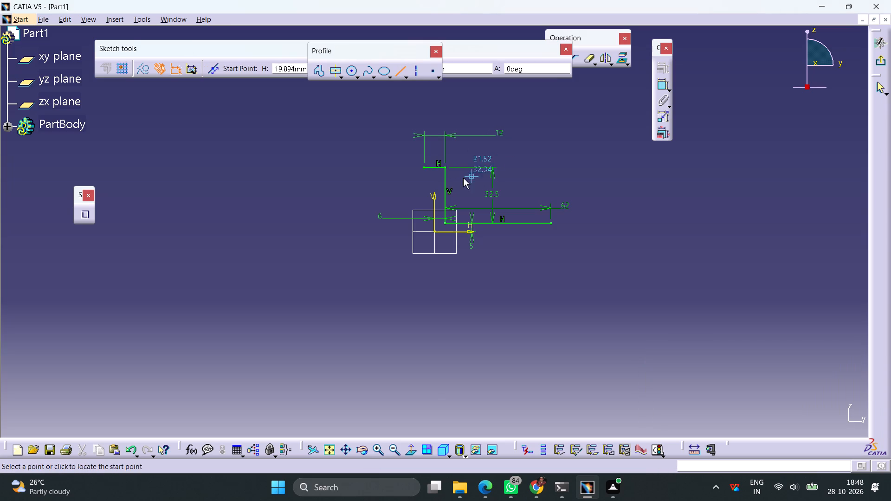
left_click(423, 168)
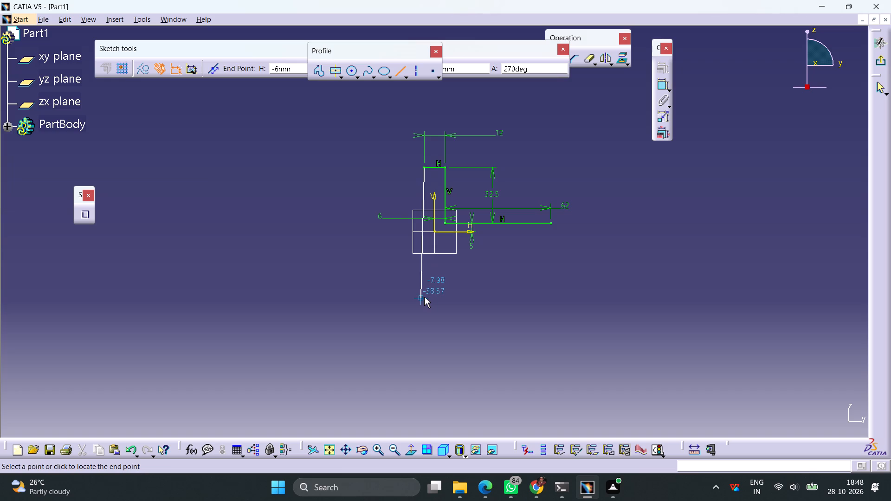
left_click(424, 297)
left_click(659, 85)
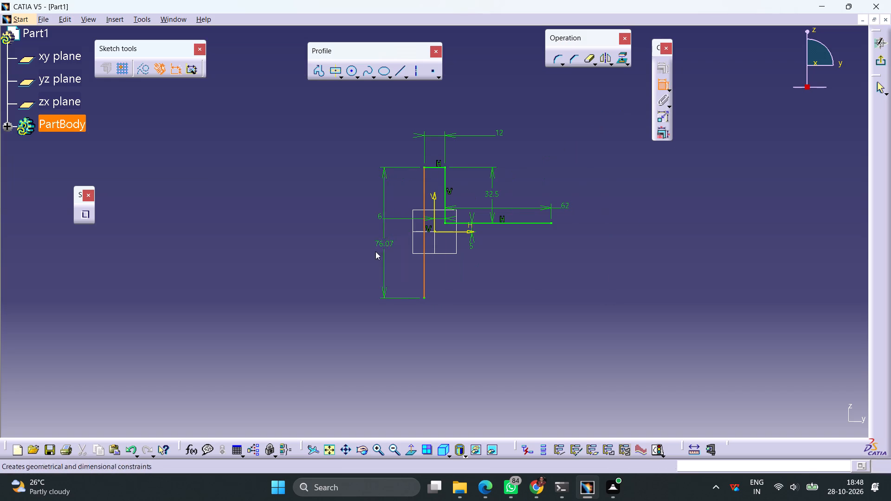
left_click(348, 256)
double_click(355, 251)
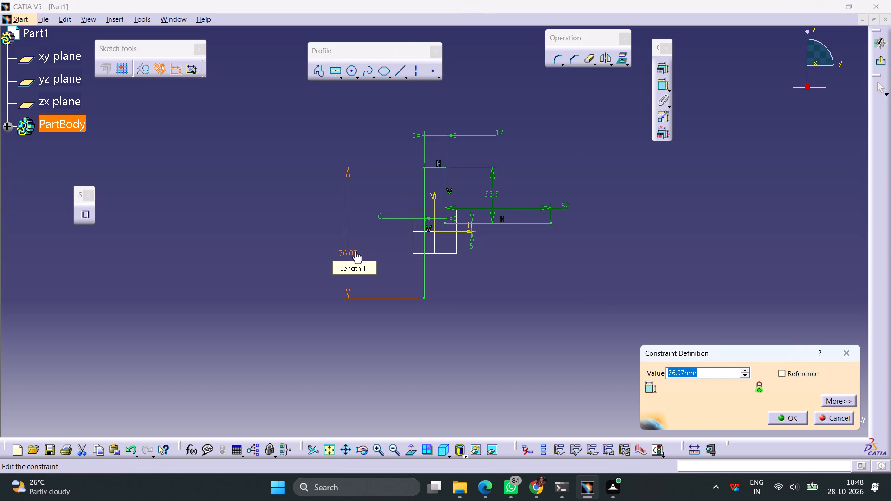
type("32.5+10")
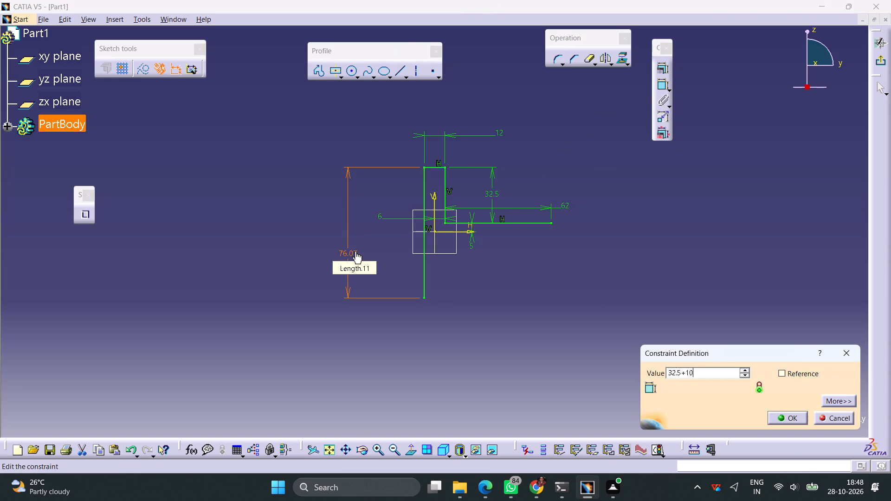
type("+30")
key("Return")
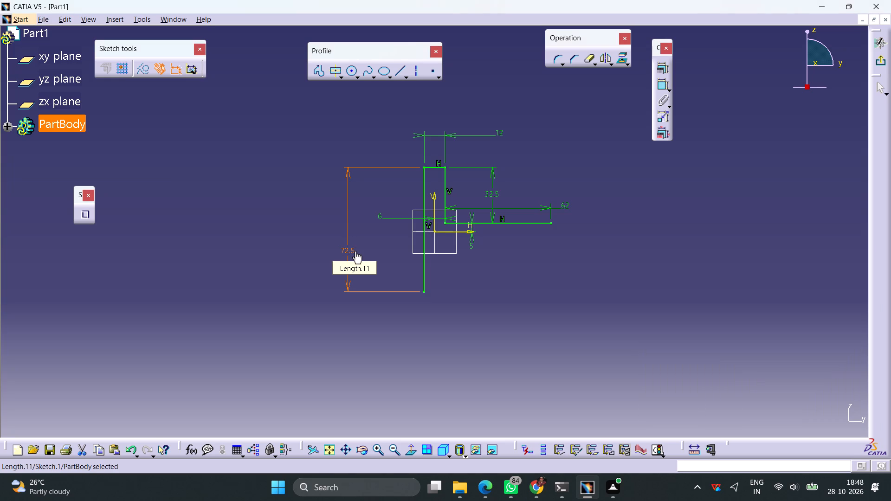
left_click(483, 312)
Draw a horizontal line rightward from the 72.5 mm line's lower endpoint and constrain its length to 20 mm.
left_click(396, 72)
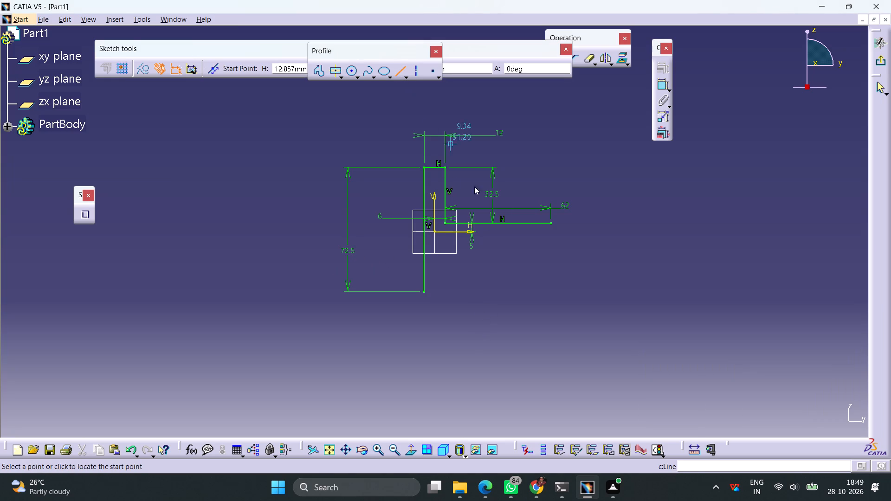
left_click(424, 293)
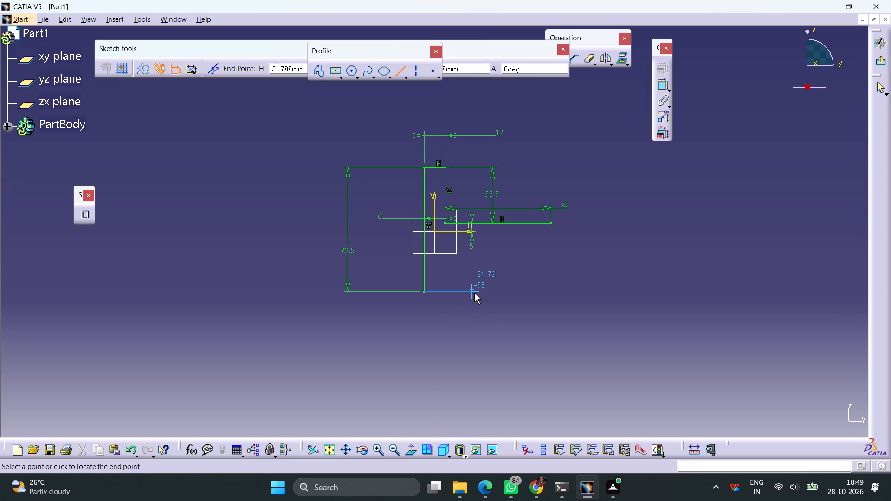
left_click(475, 293)
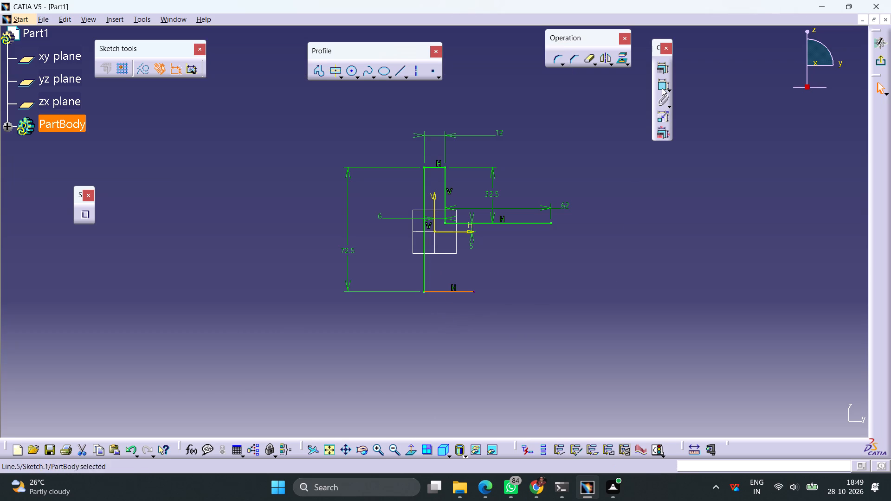
left_click(660, 89)
left_click(453, 336)
double_click(453, 335)
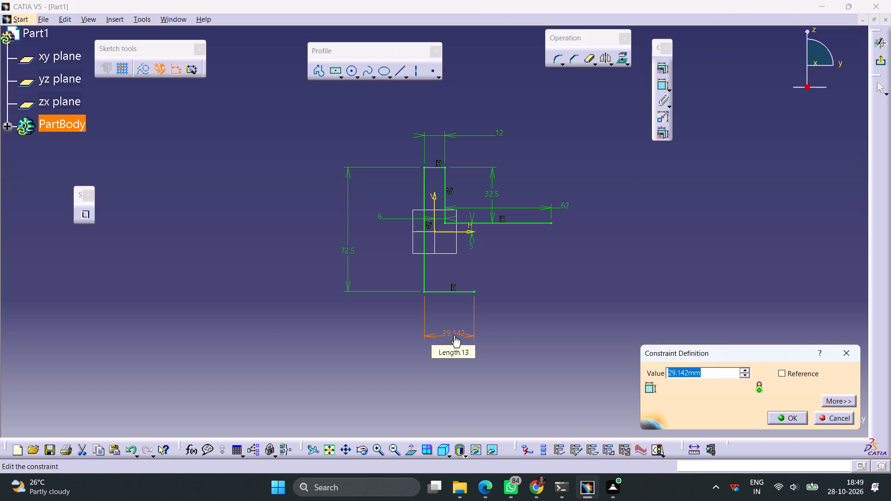
key("2")
key("0")
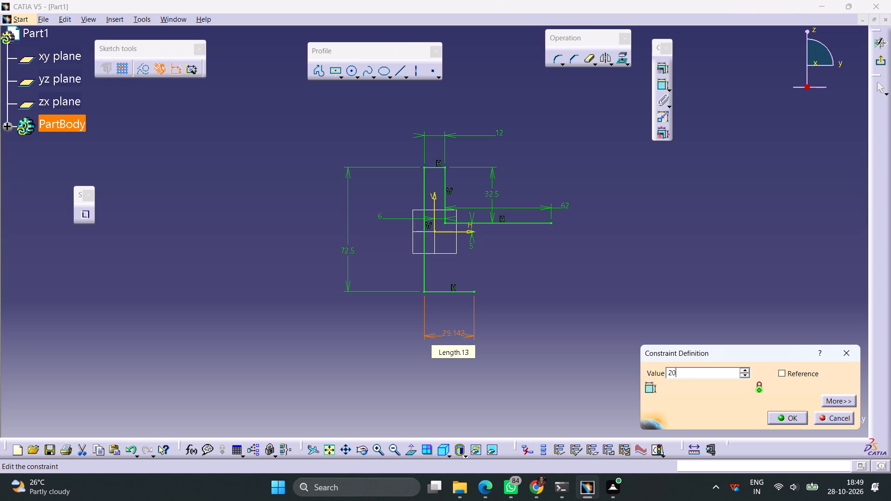
key("Return")
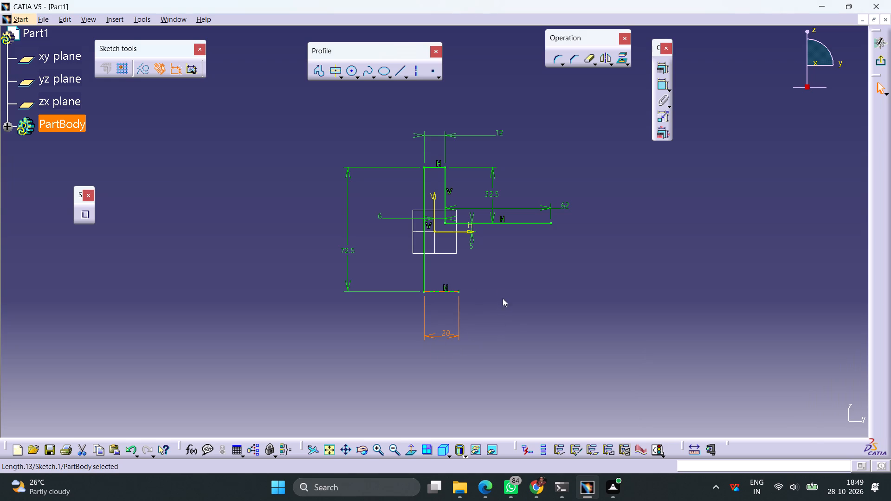
left_click(503, 299)
Draw a vertical line downward from the 62 mm line's right endpoint and constrain its length to 10 mm.
left_click(397, 74)
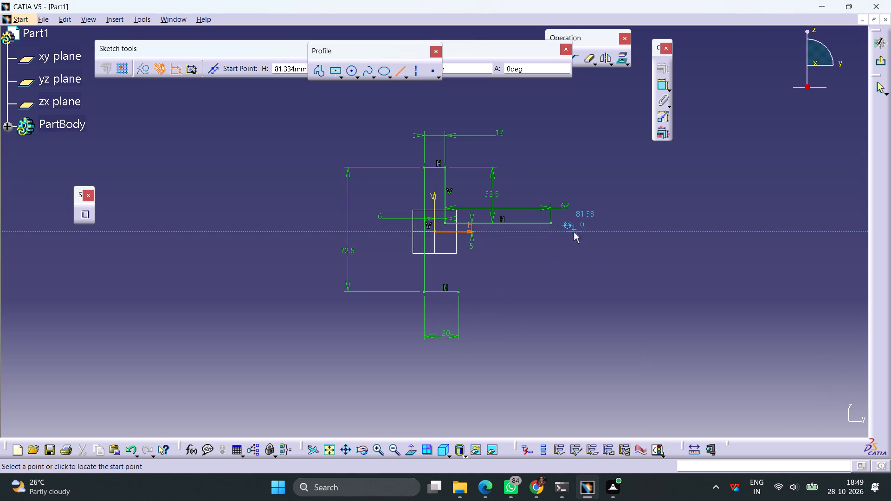
left_click(551, 224)
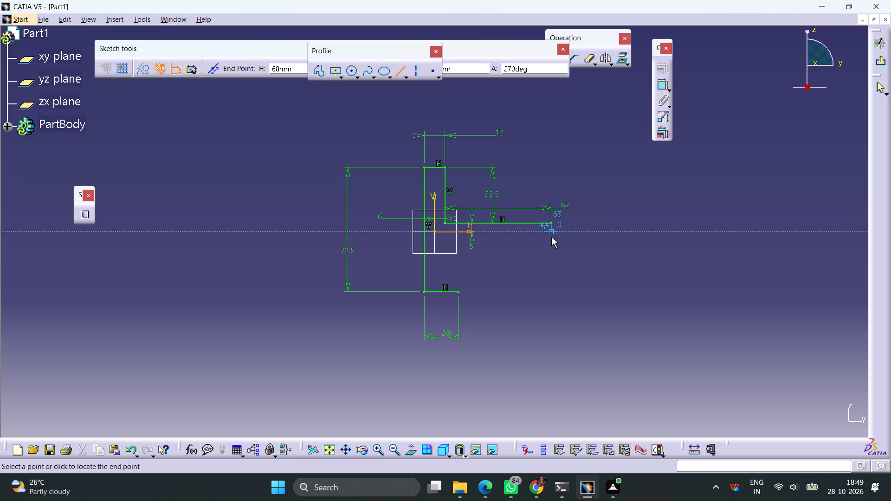
left_click(552, 245)
left_click(661, 83)
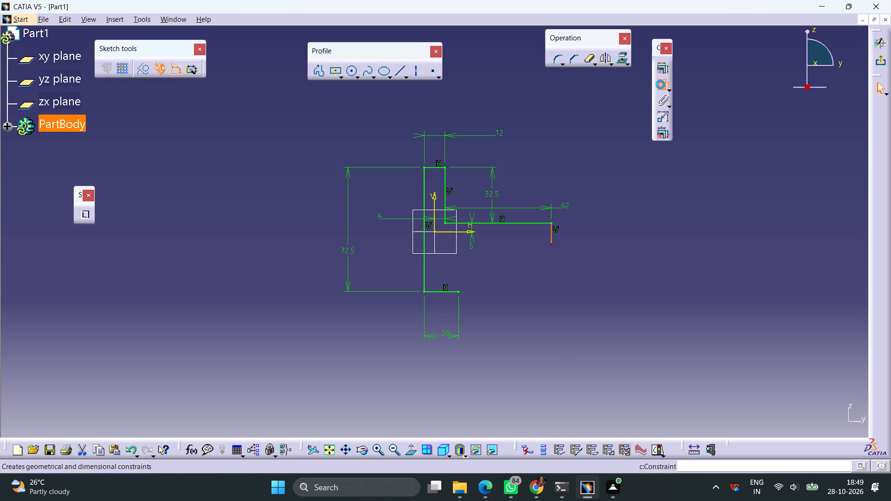
left_click(648, 216)
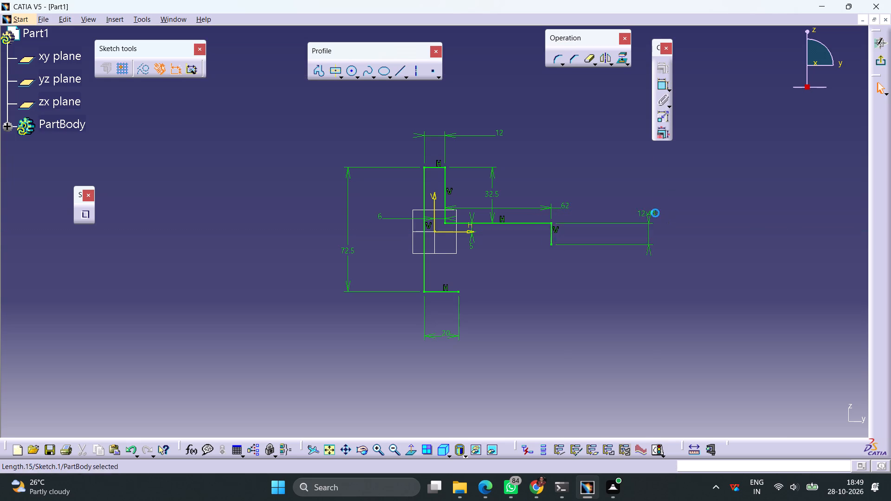
double_click(655, 213)
type("10")
key("Return")
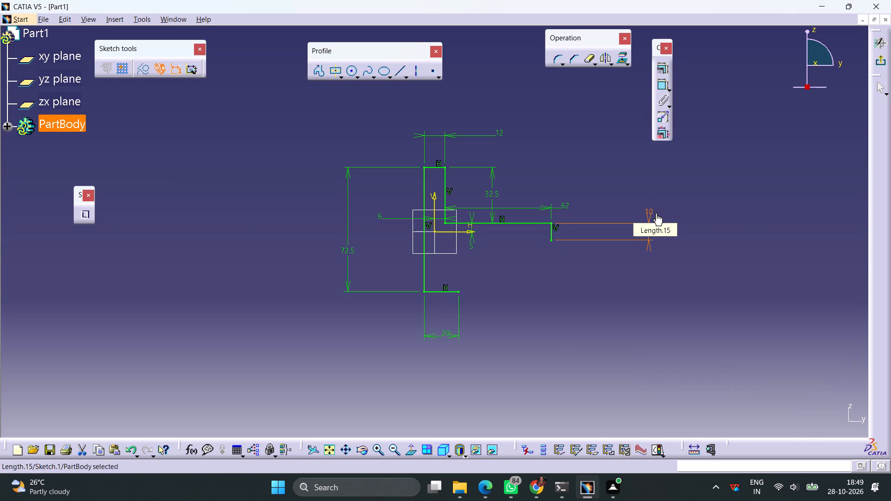
Close the profile with a vertical line up from the 20 mm line's right endpoint and a horizontal line from the 10 mm line's lower endpoint.
left_click(397, 73)
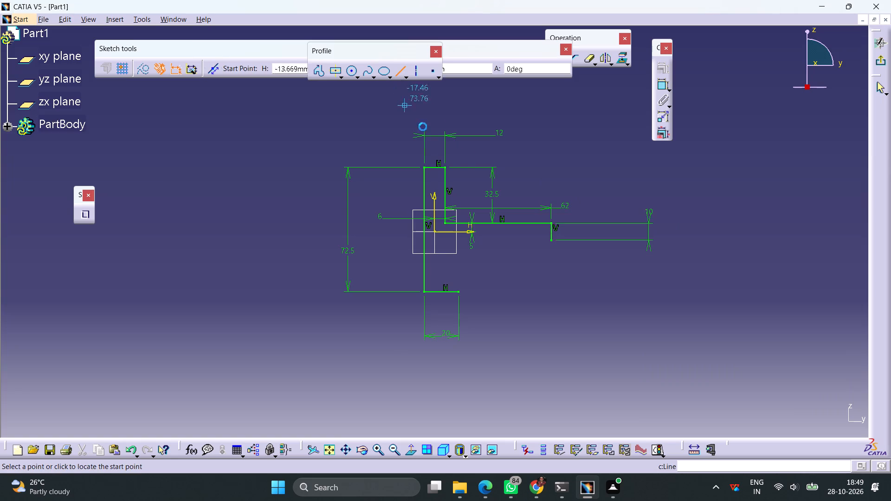
left_click(459, 291)
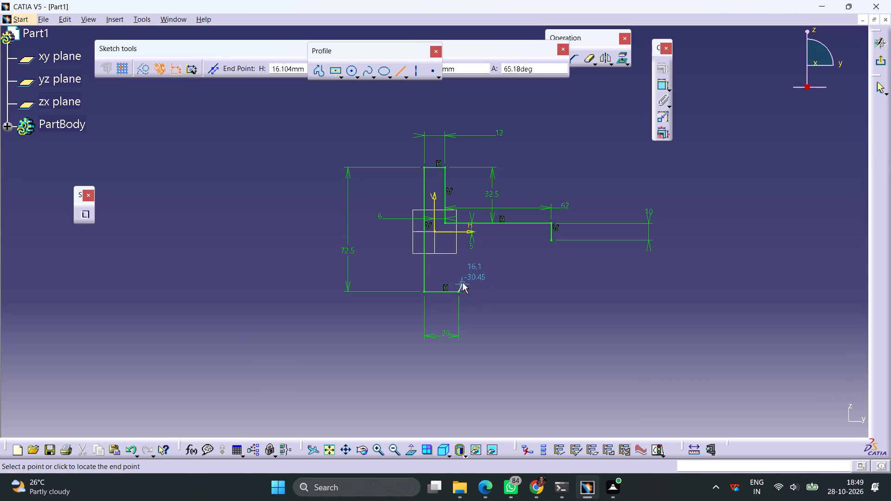
left_click(458, 240)
left_click(515, 283)
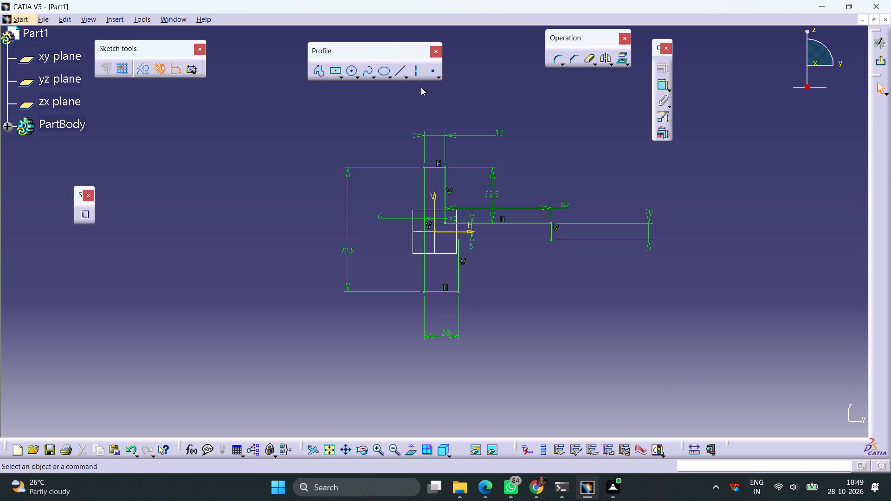
left_click(397, 75)
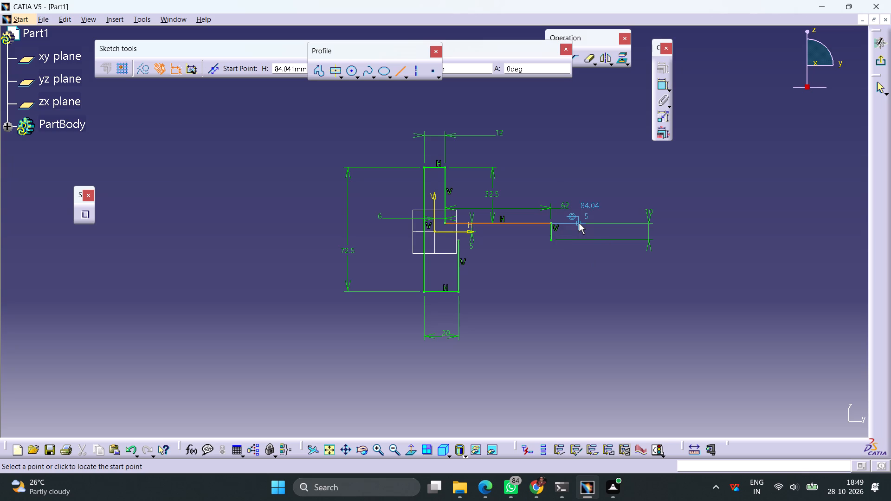
left_click(550, 241)
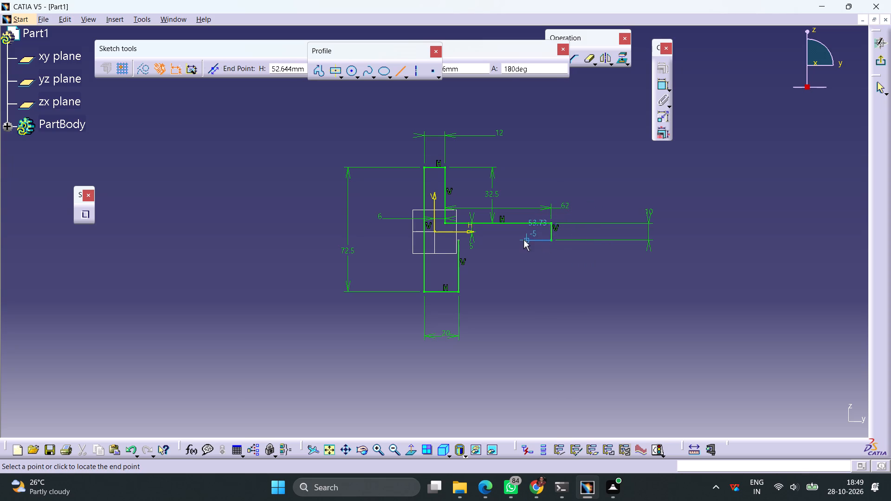
left_click(458, 239)
left_click(493, 270)
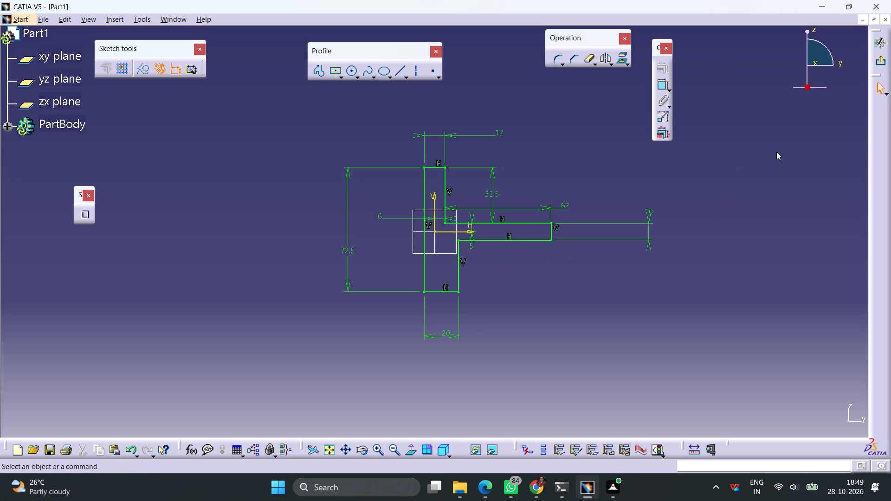
Exit the sketch and pad the closed profile with a length of 35 mm and mirrored extent.
left_click(881, 61)
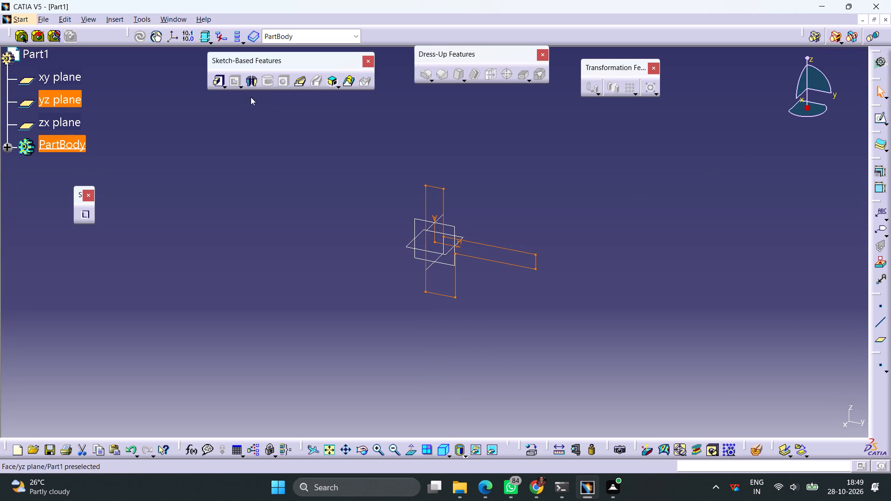
left_click(217, 82)
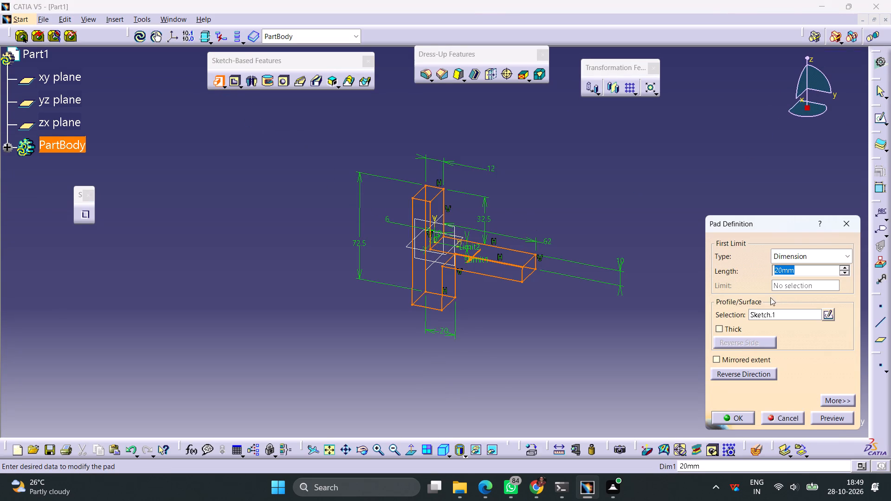
left_click(731, 361)
left_click_drag(803, 272, 786, 271)
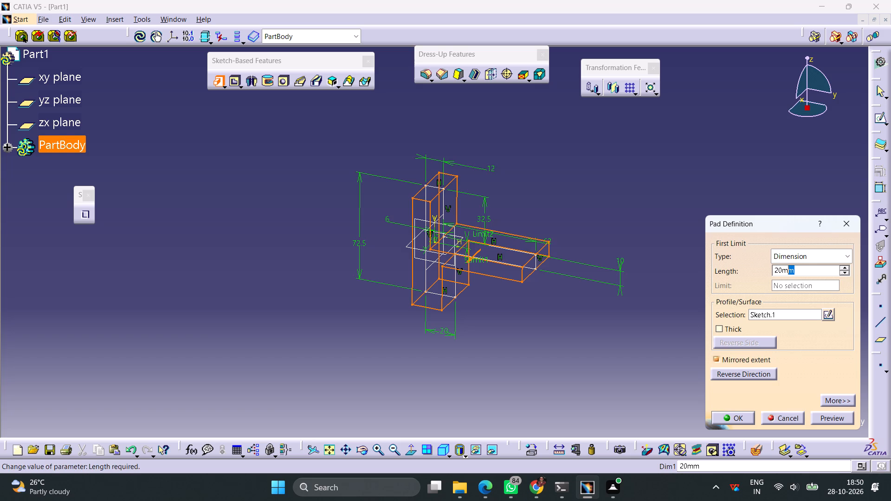
left_click_drag(786, 271, 721, 271)
type("35")
key("Return")
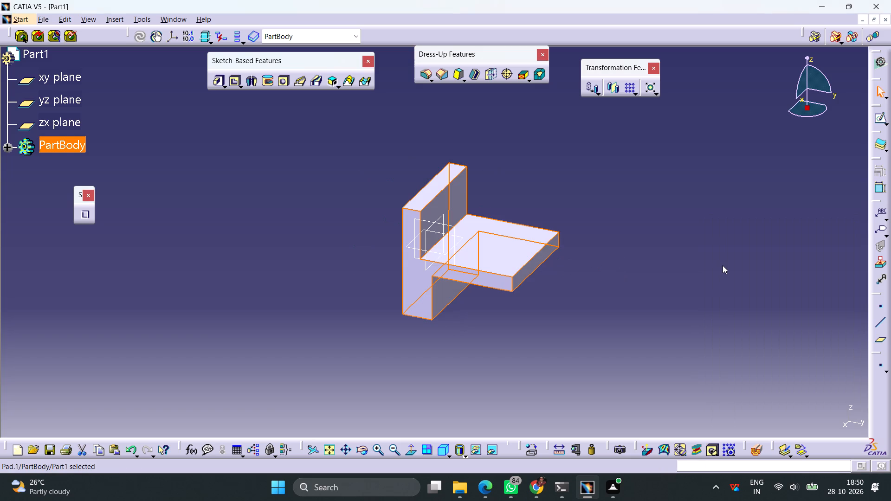
left_click(596, 333)
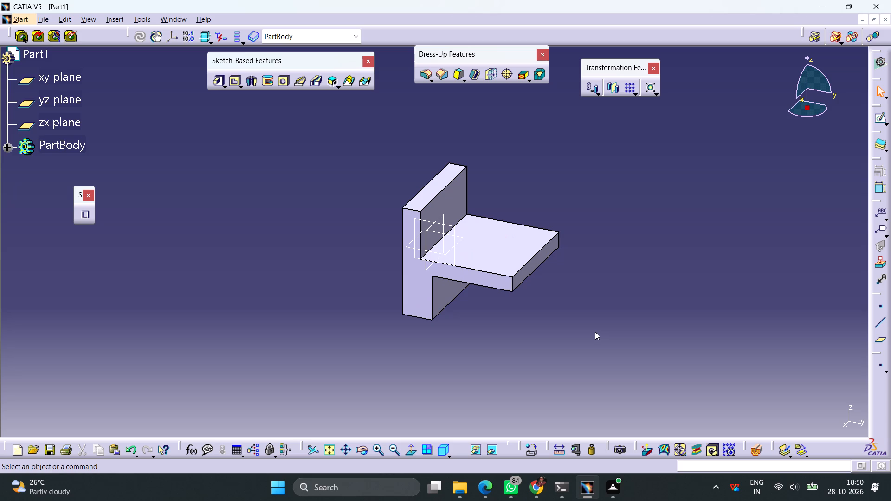
Open a sketch on the pad's front profile face and project its bottom edge, lower right vertical edge and full-height left edge.
left_click(421, 297)
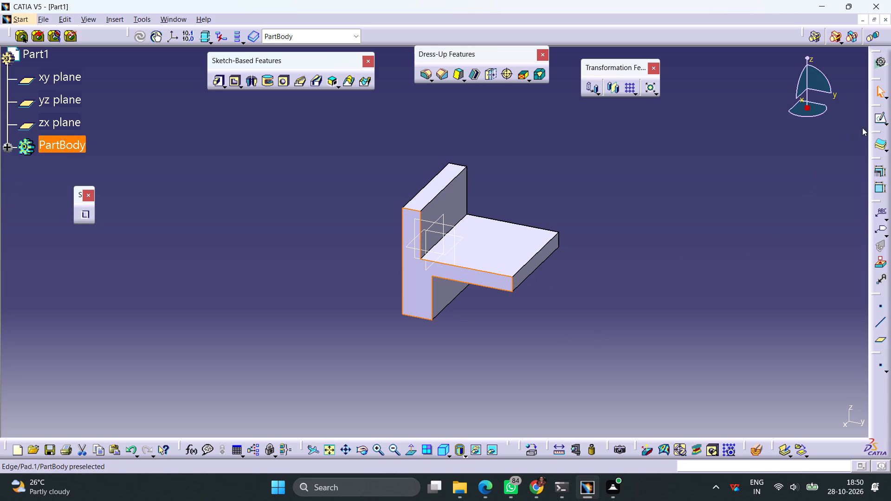
left_click(876, 118)
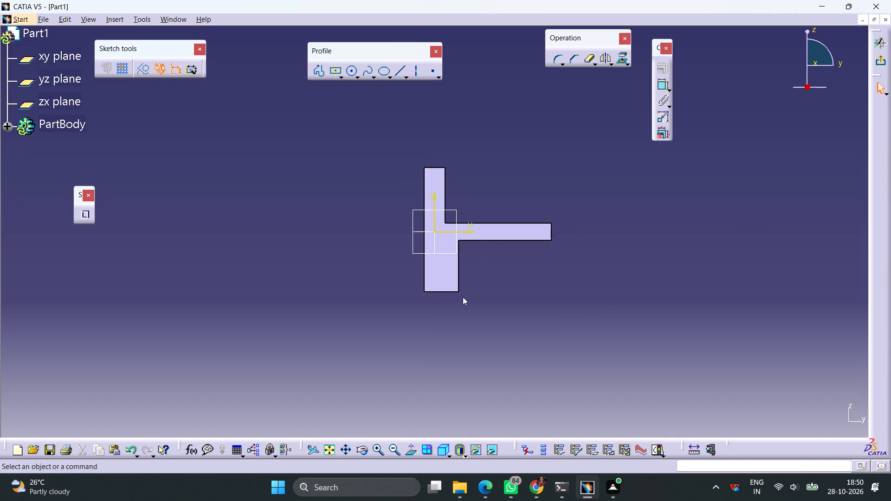
left_click(449, 290)
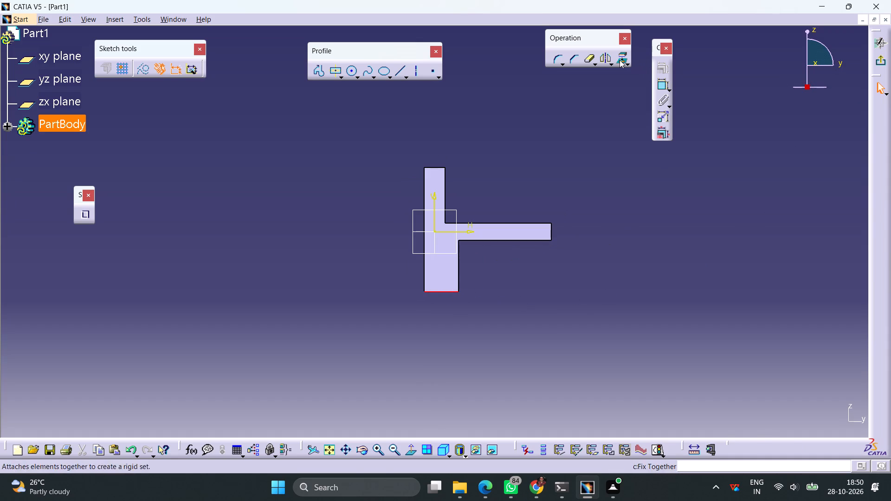
left_click(620, 60)
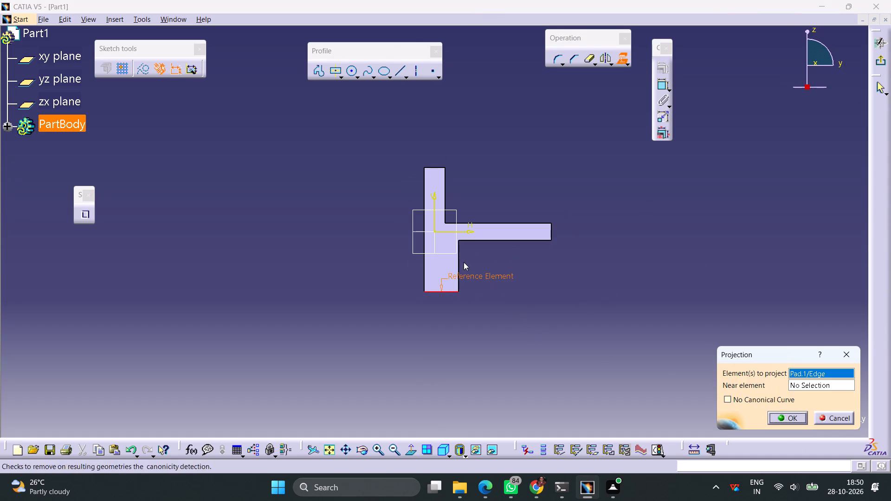
left_click(458, 266)
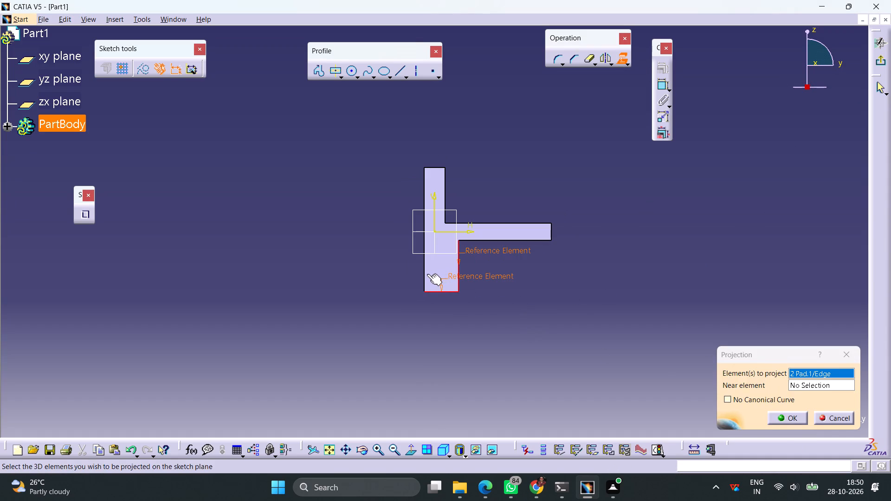
left_click(425, 274)
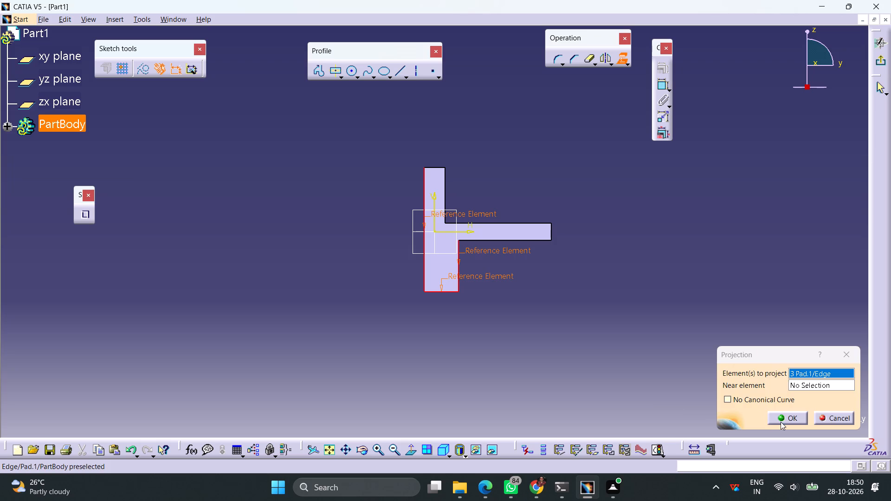
left_click(781, 422)
left_click(362, 128)
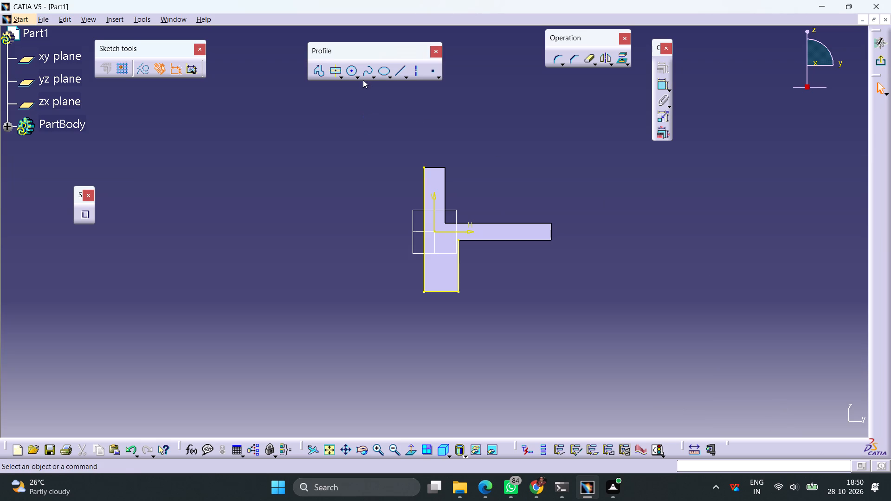
Draw a semicircular arc between the projected bottom edge's two endpoints, bulging below the edge.
left_click(356, 76)
left_click(451, 89)
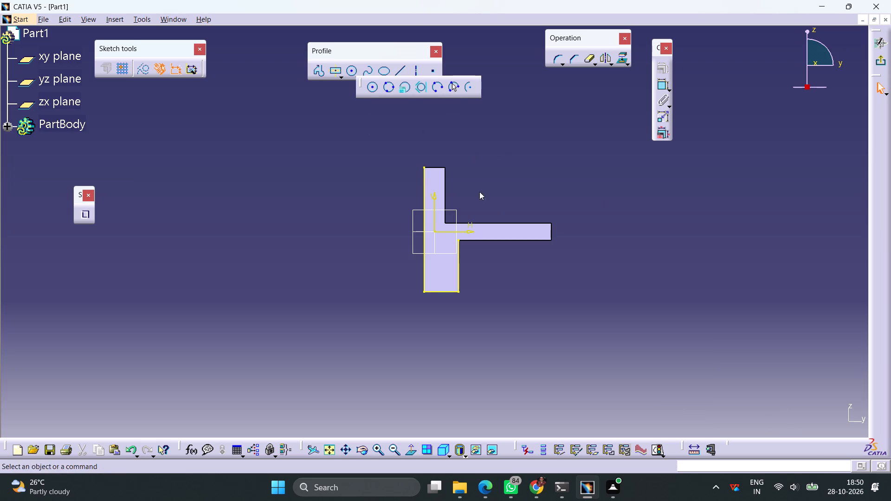
left_click(422, 293)
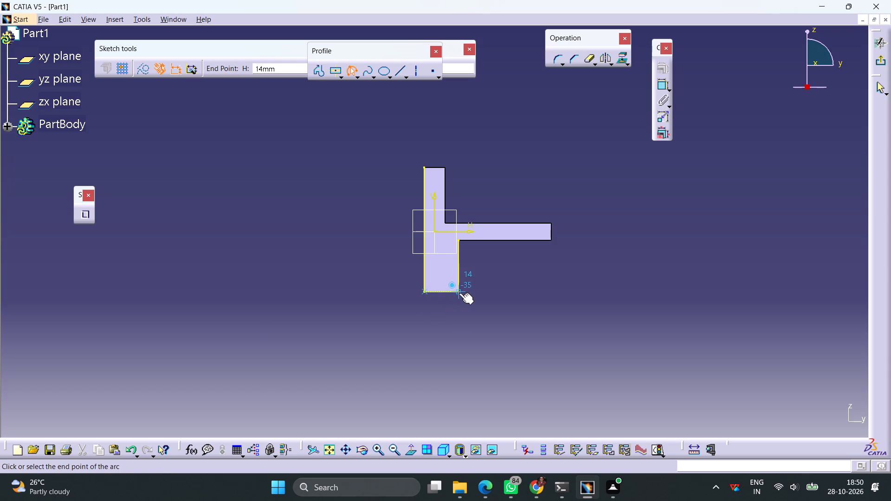
left_click(459, 293)
left_click(442, 310)
left_click(507, 313)
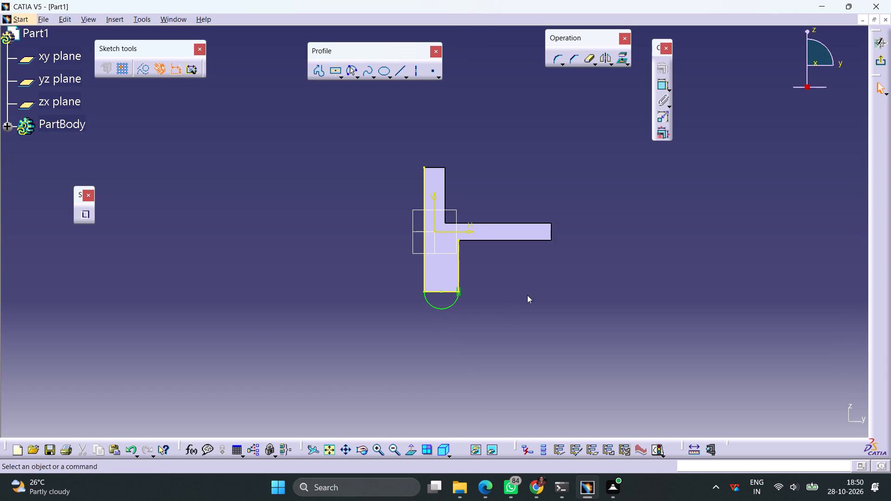
Quick-trim away the projected lower right vertical edge and full-height left edge, keeping the bottom edge and arc.
left_click(586, 63)
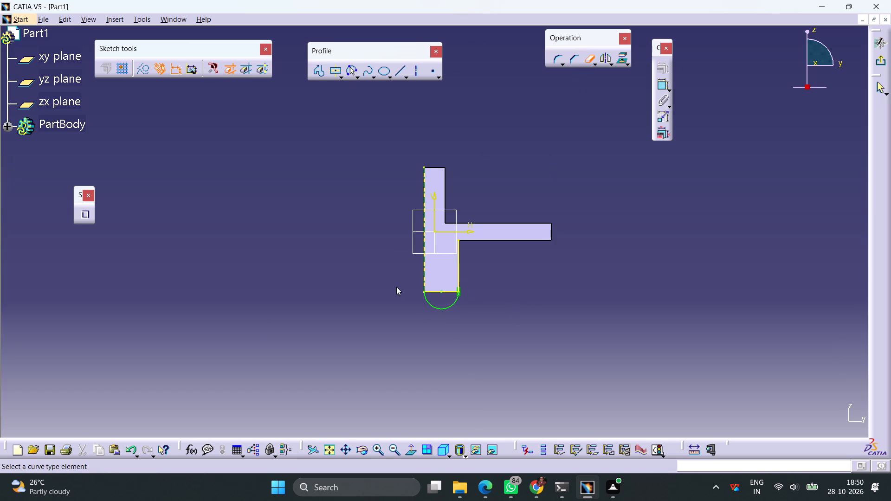
left_click(458, 259)
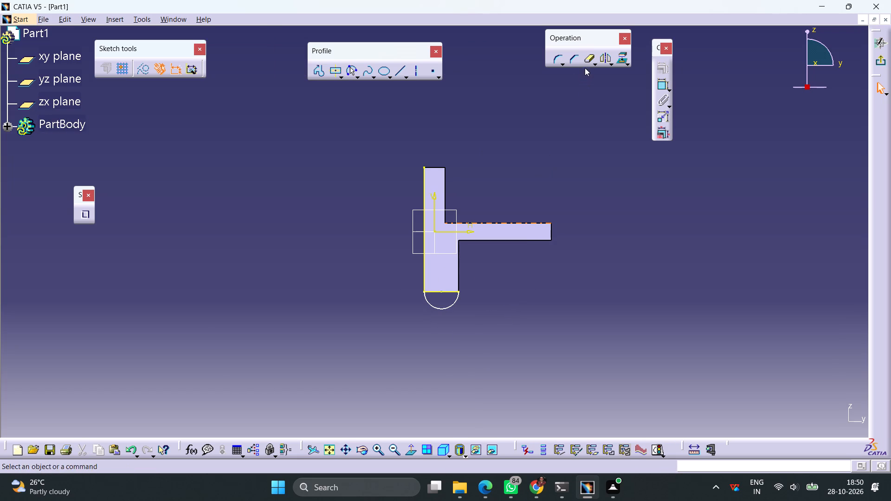
left_click(588, 58)
left_click(422, 273)
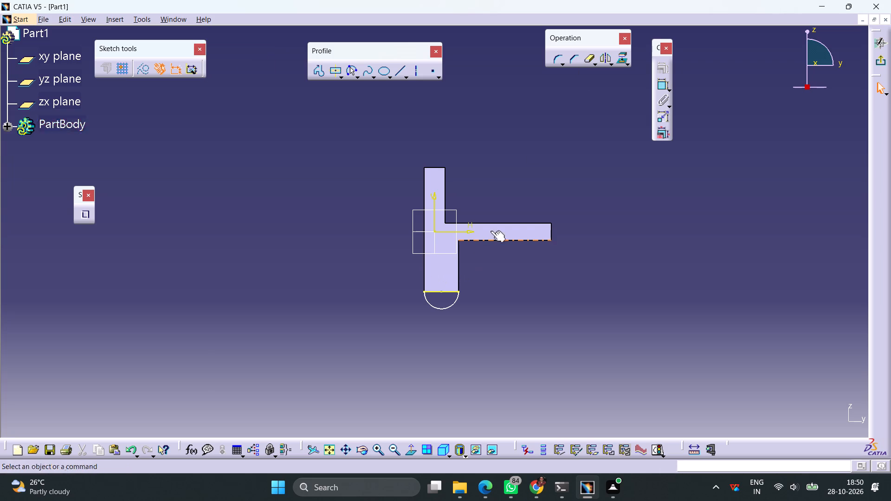
Dimension the vertical distance between the projected bottom edge and the horizontal axis.
left_click(660, 85)
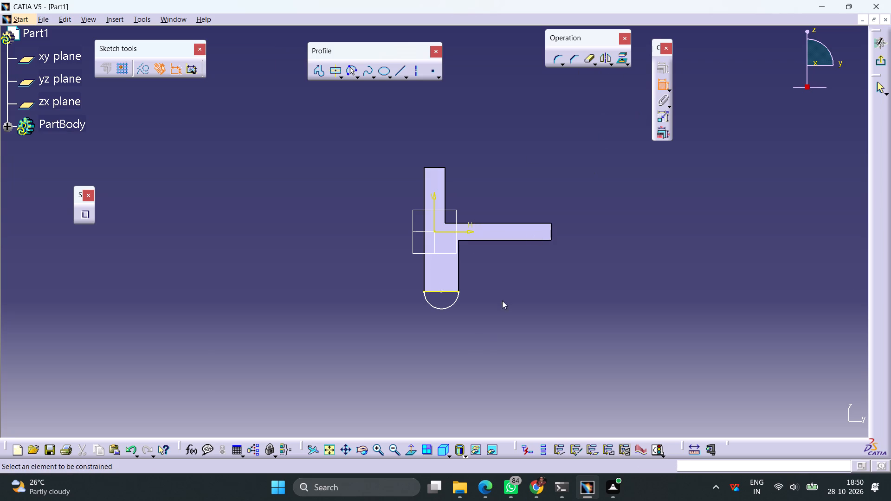
left_click(441, 293)
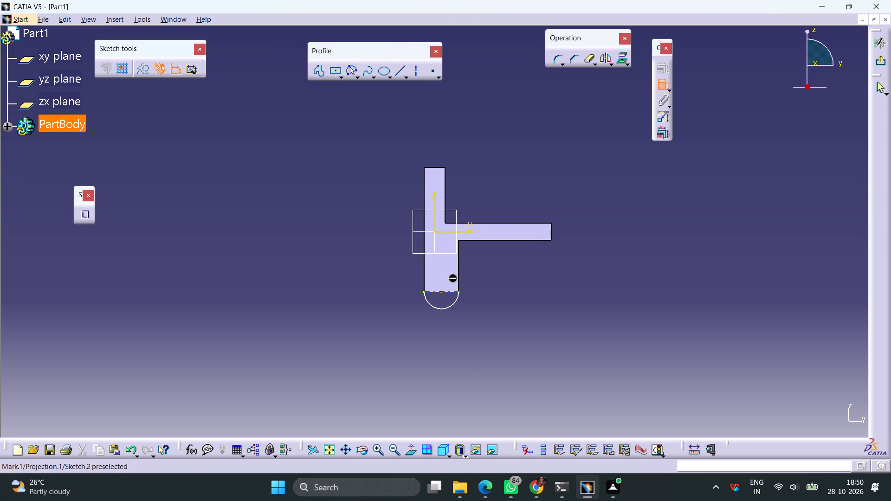
left_click(442, 233)
left_click(390, 269)
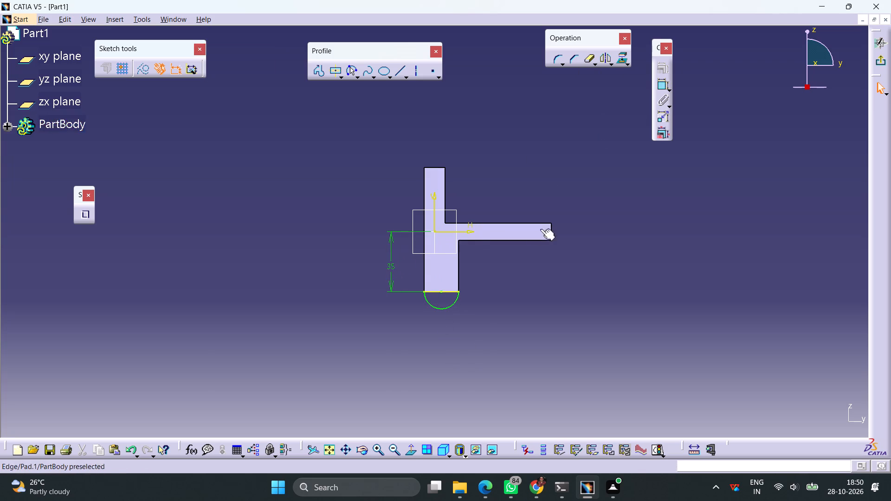
Exit the sketch and pad the half-round profile 70 mm in the reversed direction, along the existing body.
left_click(876, 65)
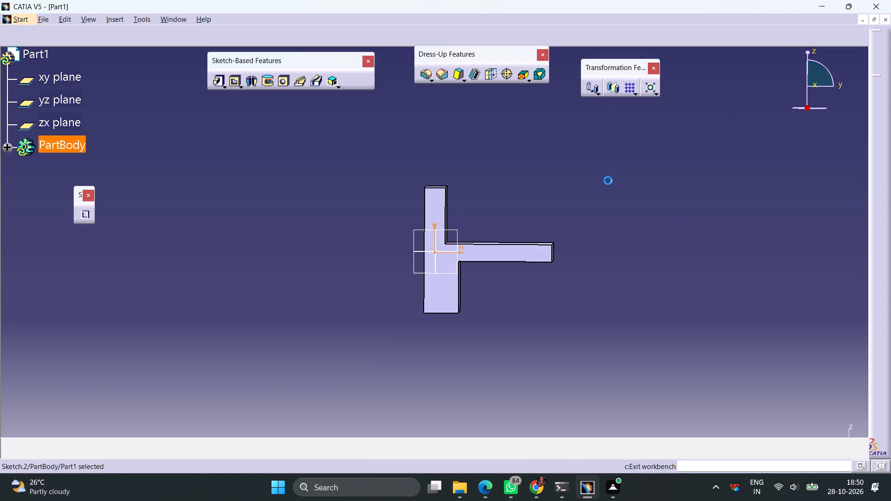
left_click(215, 82)
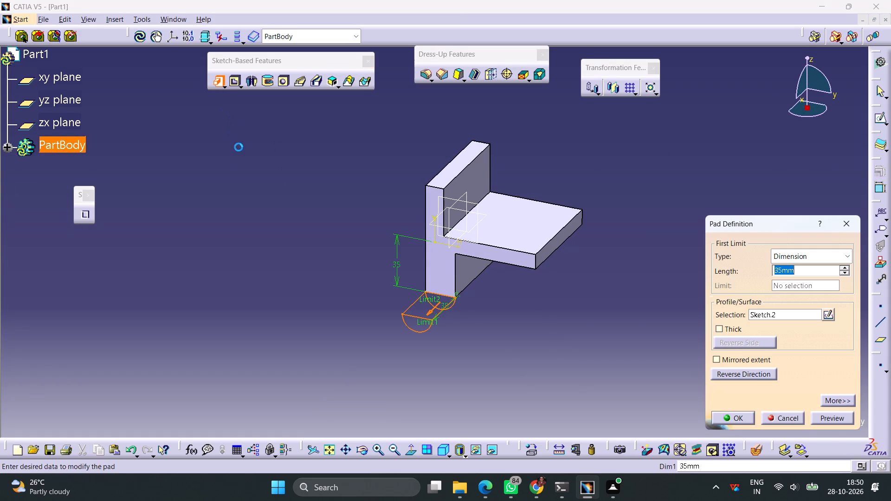
left_click(730, 376)
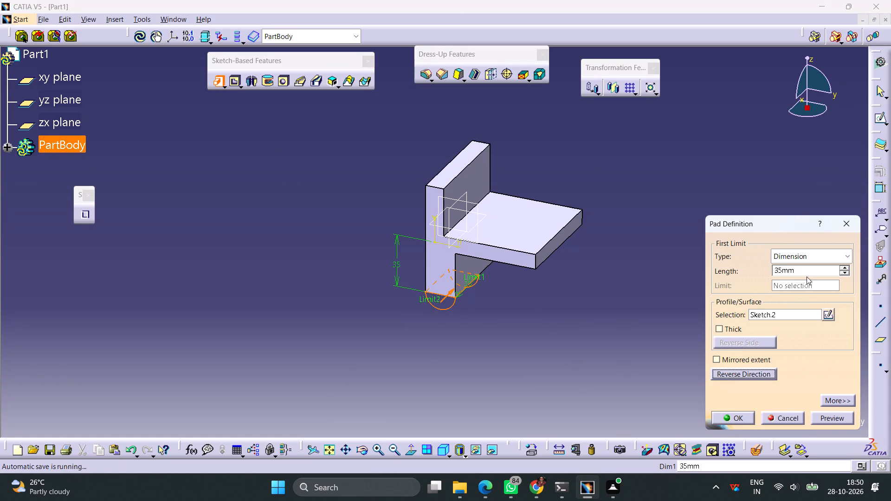
left_click_drag(804, 269, 670, 294)
type("70")
key("Return")
left_click_drag(547, 309, 553, 303)
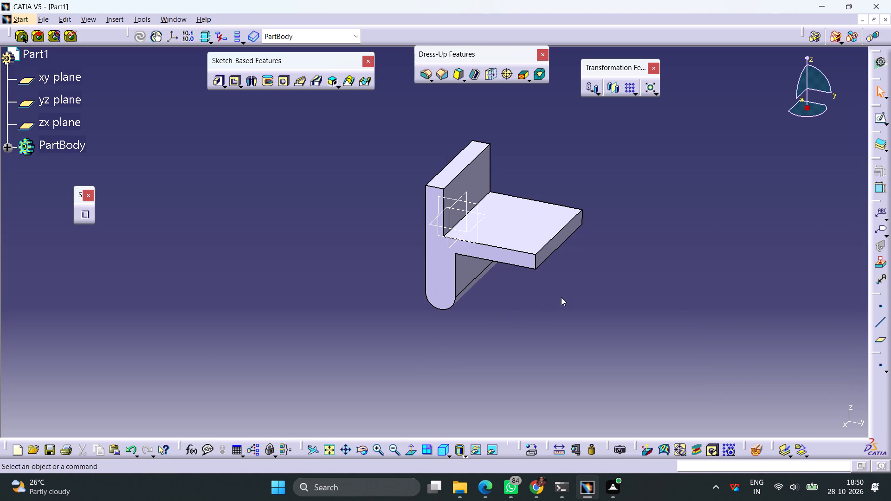
Open a sketch on the front profile face and draw a three-point circle about 16 mm in diameter, outside the body beside its rounded end.
left_click(449, 286)
left_click(878, 119)
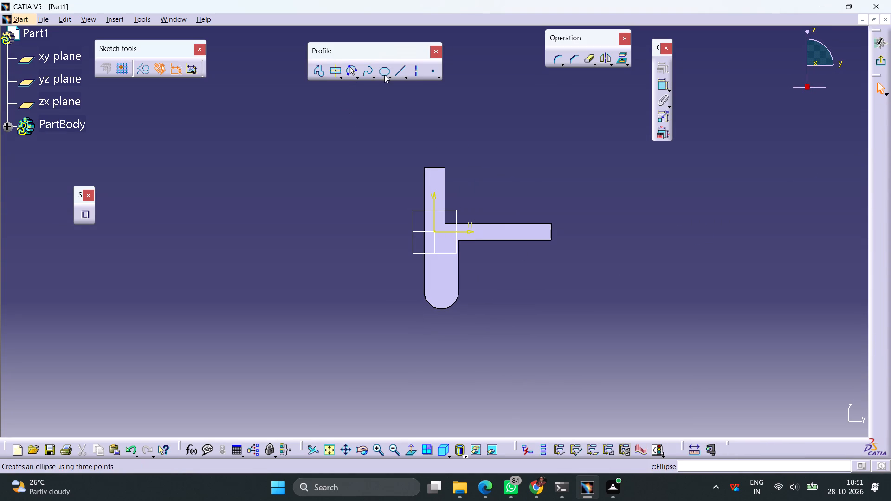
left_click(357, 75)
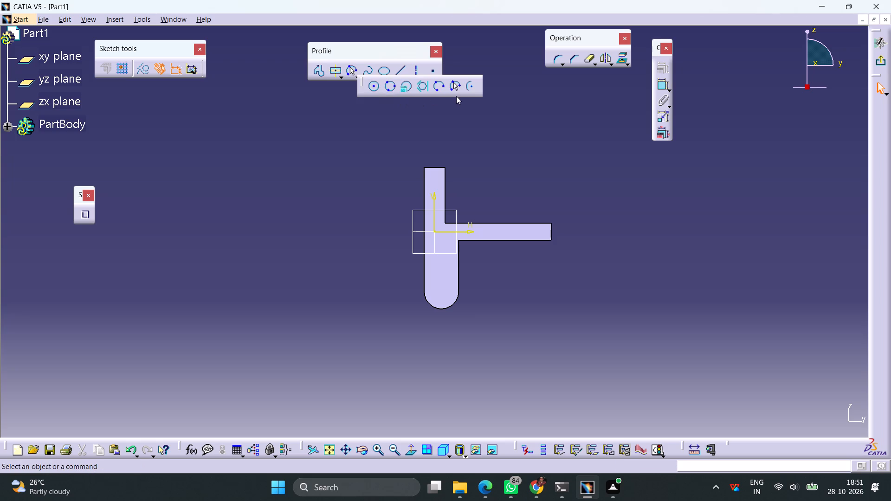
left_click(387, 88)
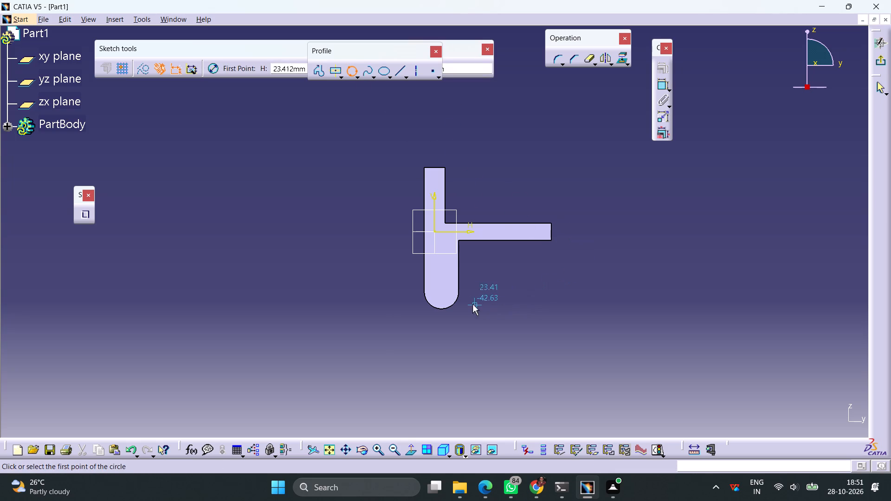
left_click(504, 318)
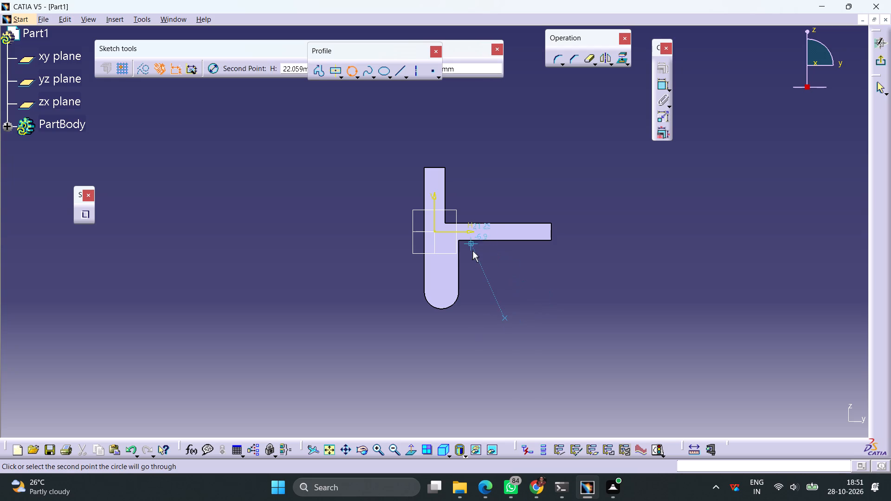
left_click(524, 300)
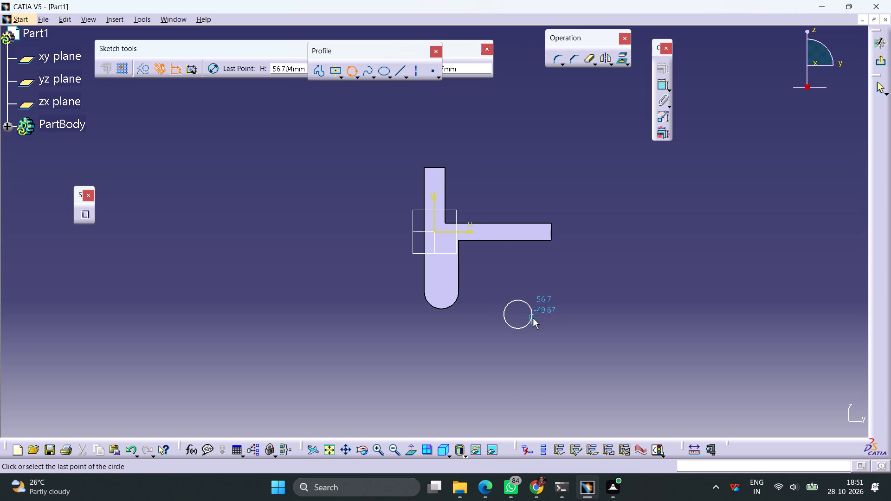
left_click(533, 318)
Dimension the circle's diameter and set it to 25 mm.
left_click(663, 87)
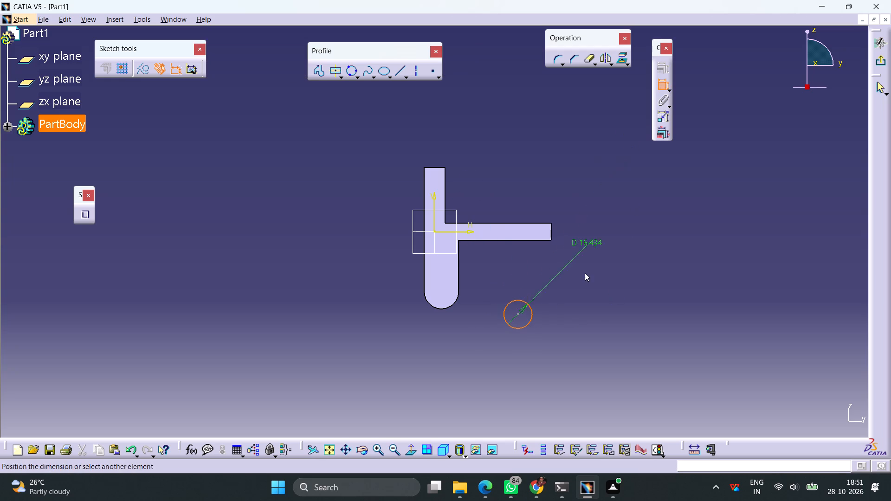
left_click(582, 286)
double_click(591, 285)
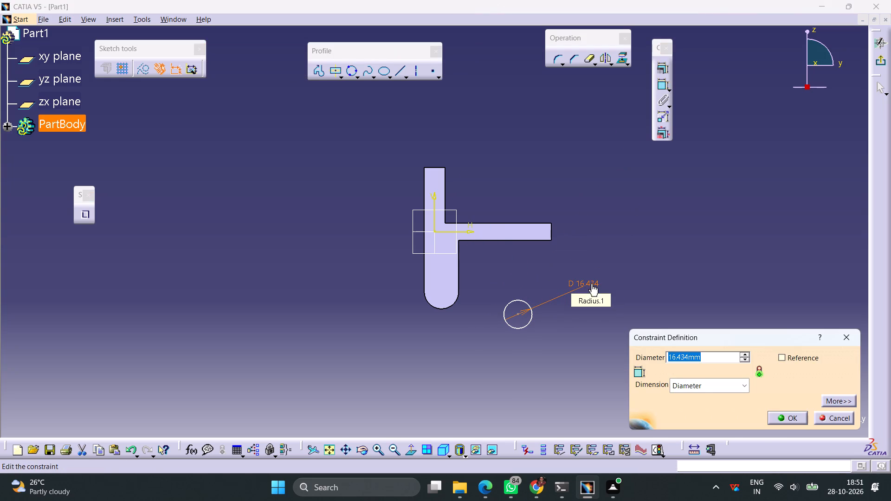
type("25")
key("Return")
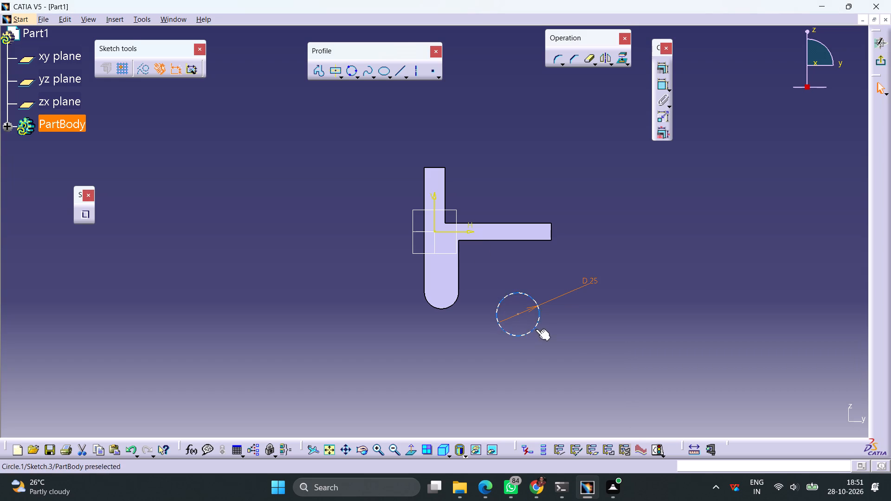
left_click(535, 329)
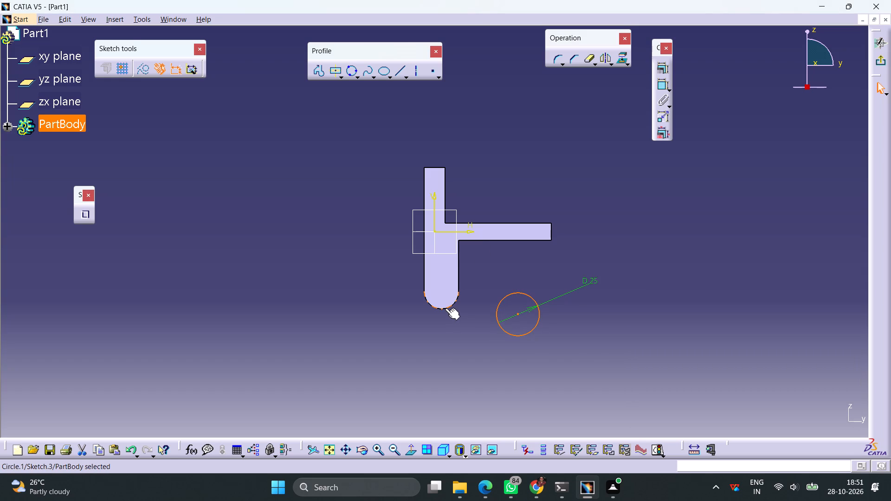
Set the circle's diameter to 15 mm.
double_click(593, 283)
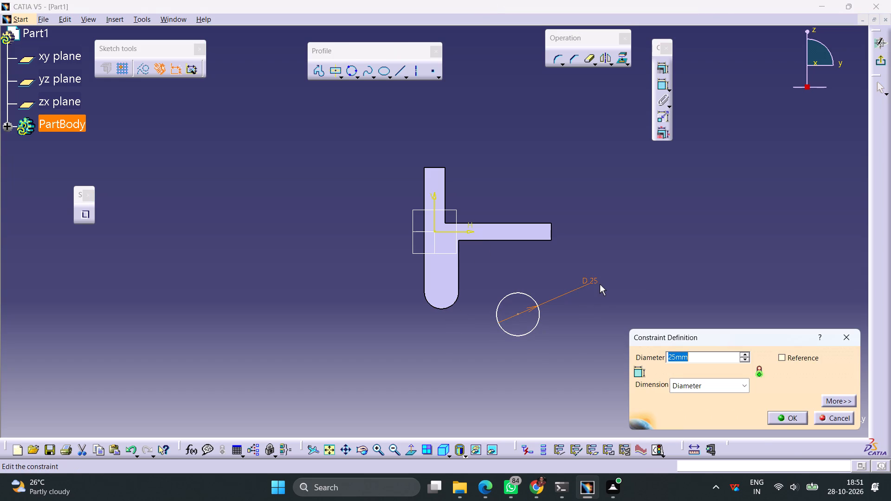
type("15")
key("Return")
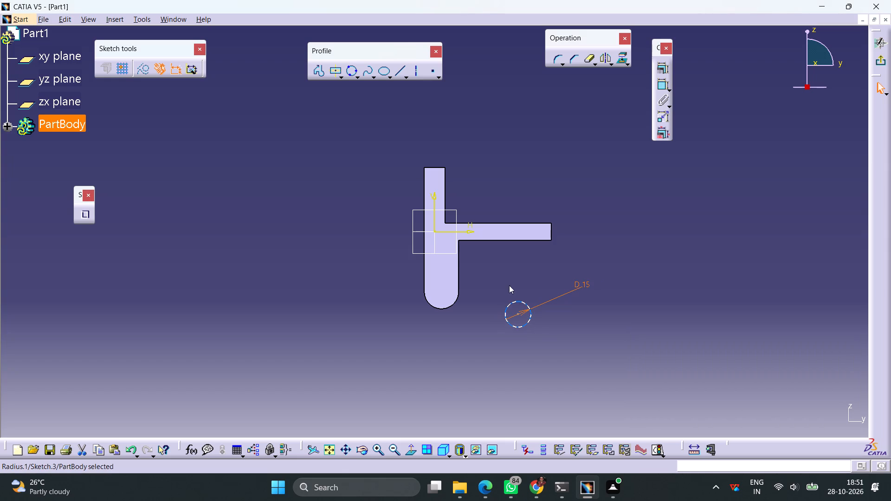
Constrain the circle to be concentric with the body's rounded bottom edge.
left_click(523, 328)
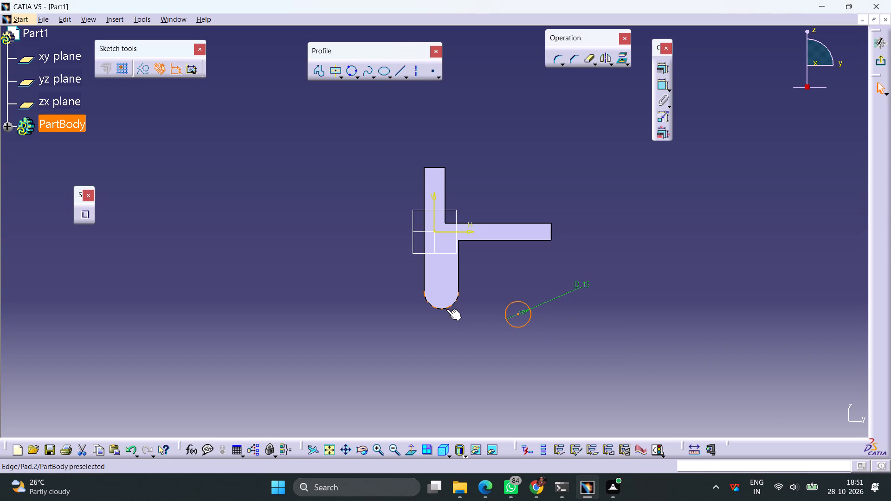
left_click(445, 308, "ctrl")
left_click(665, 74)
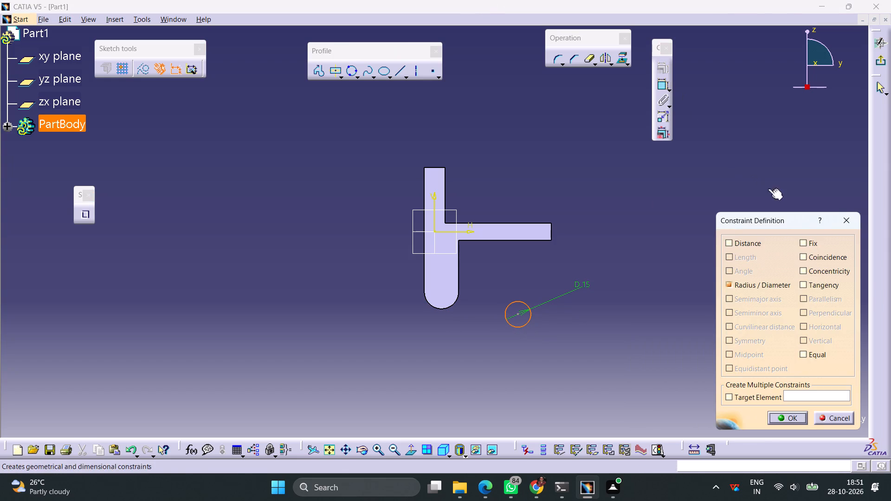
left_click(825, 270)
left_click(789, 417)
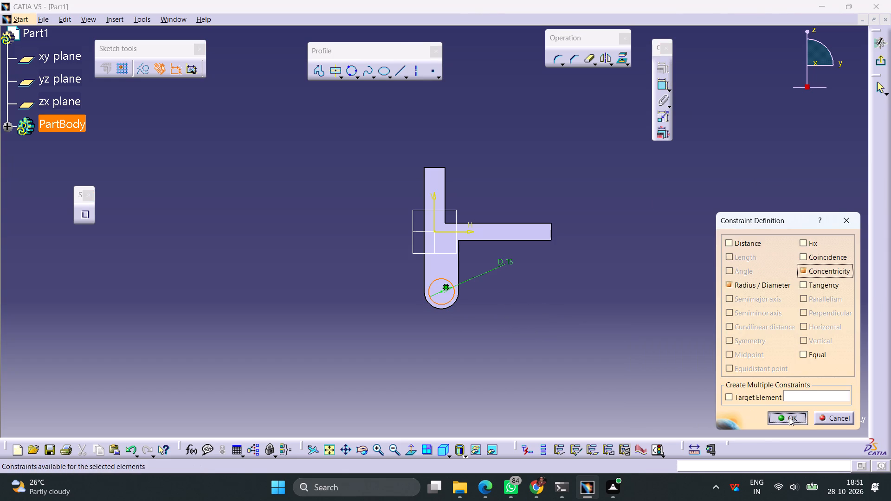
Exit the sketch and cut a pocket 70 mm deep from the 15 mm circle.
left_click(880, 62)
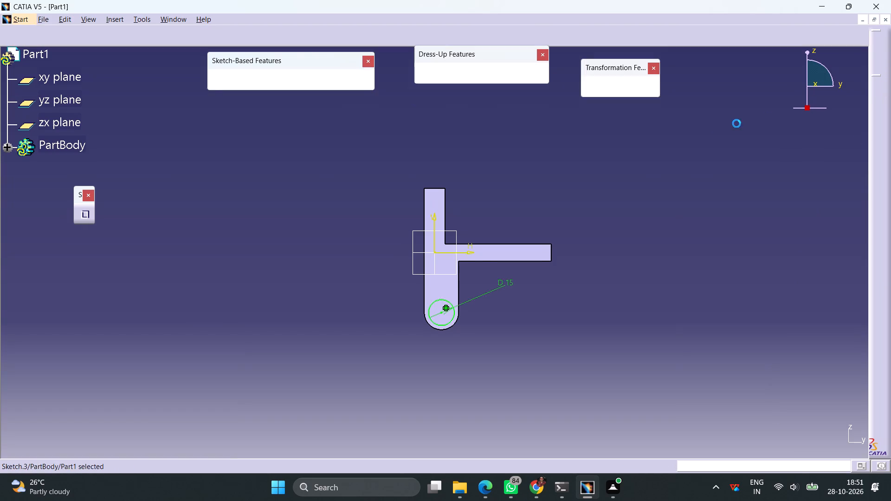
left_click(232, 82)
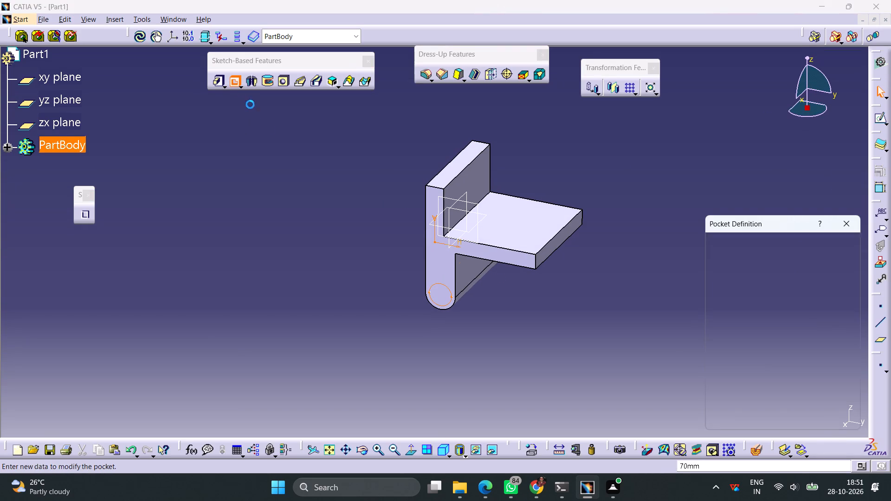
left_click(736, 417)
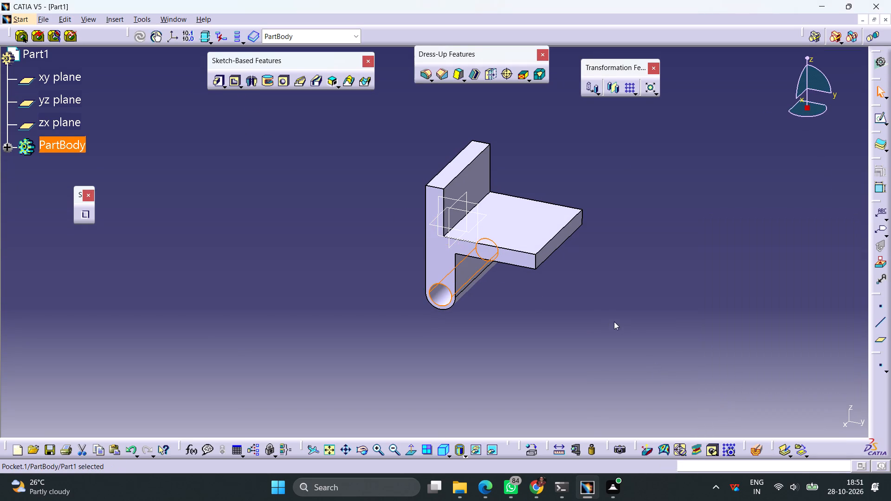
left_click(607, 316)
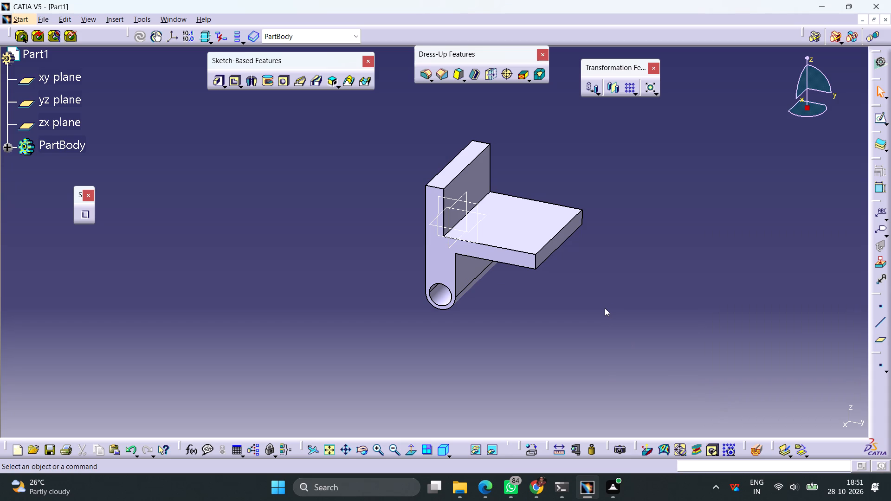
Start a sketch on the horizontal plate's upper face and draw a centered rectangle about 21 by 34 mm on the vertical axis near the outer edge.
left_click(537, 225)
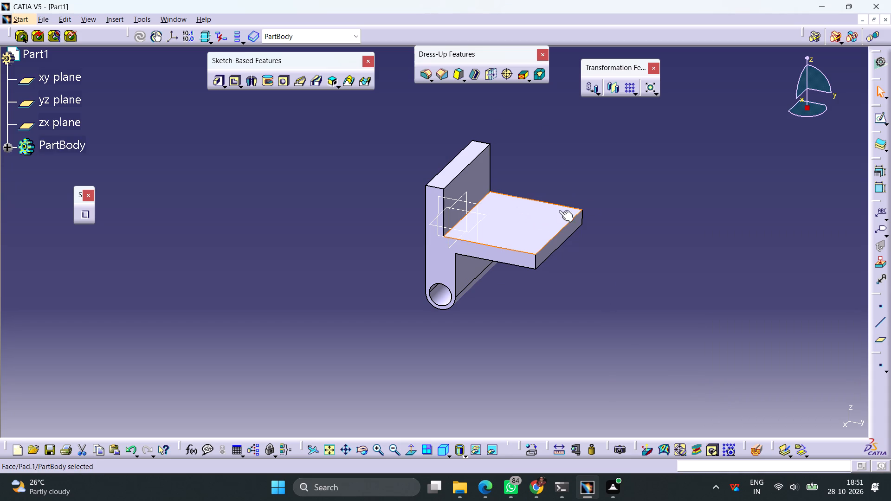
left_click(877, 116)
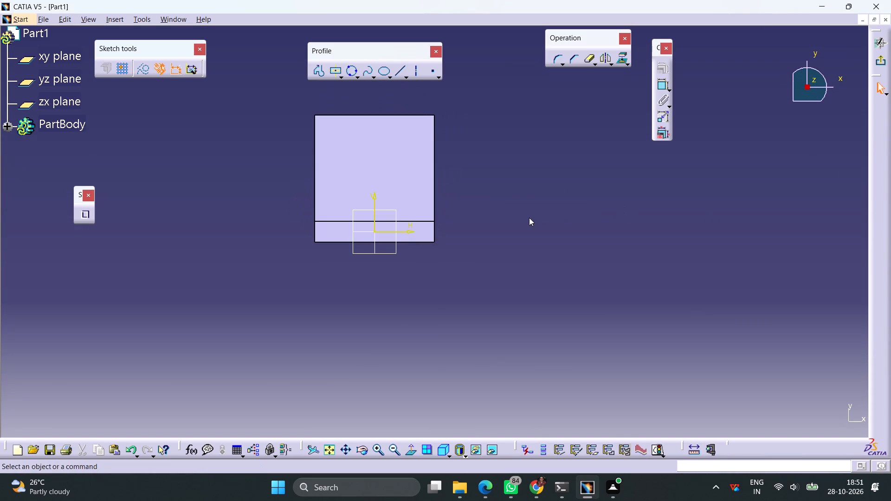
middle_click_drag(512, 201, 517, 250)
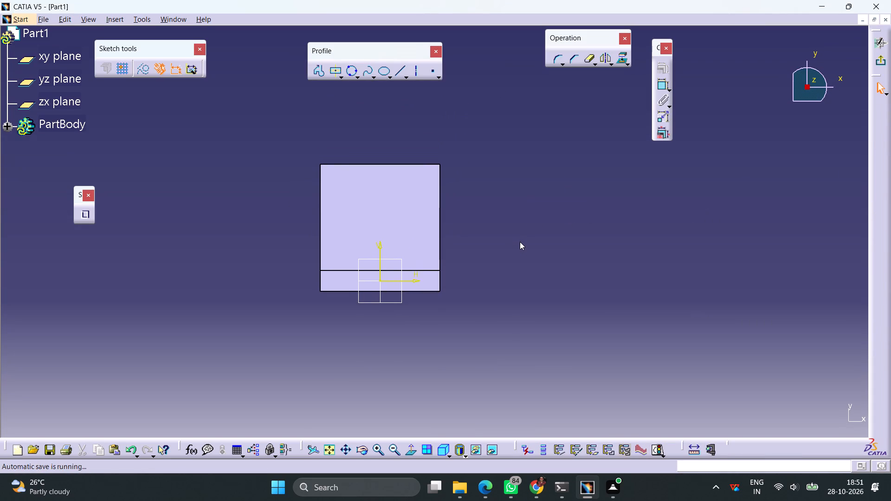
left_click(335, 74)
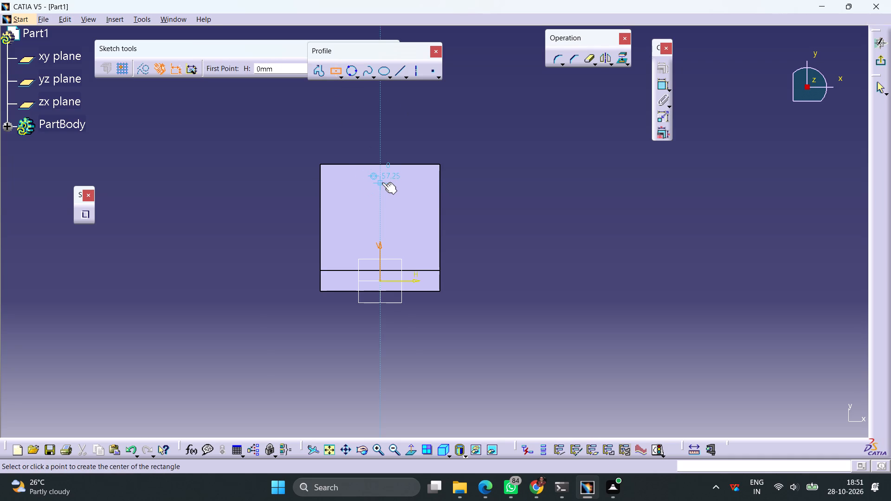
left_click(382, 182)
left_click(400, 211)
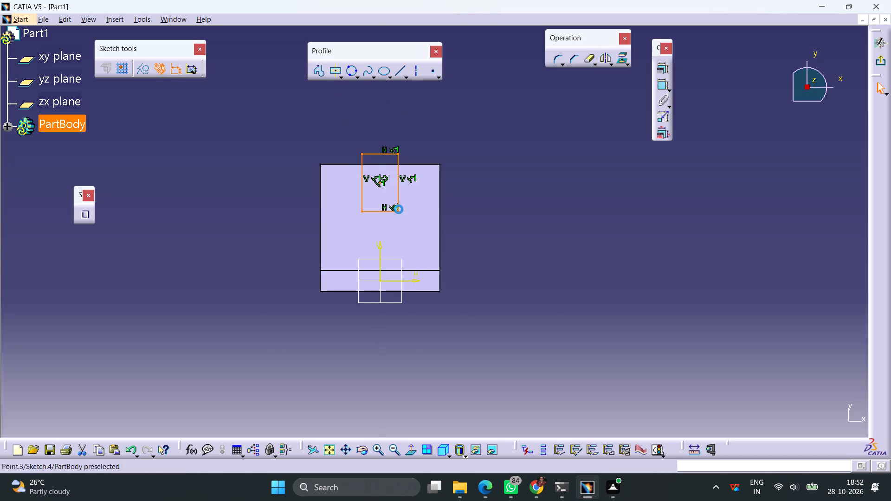
left_click(617, 237)
Dimension the rectangle's vertical side and set it to 15 mm.
left_click(397, 190)
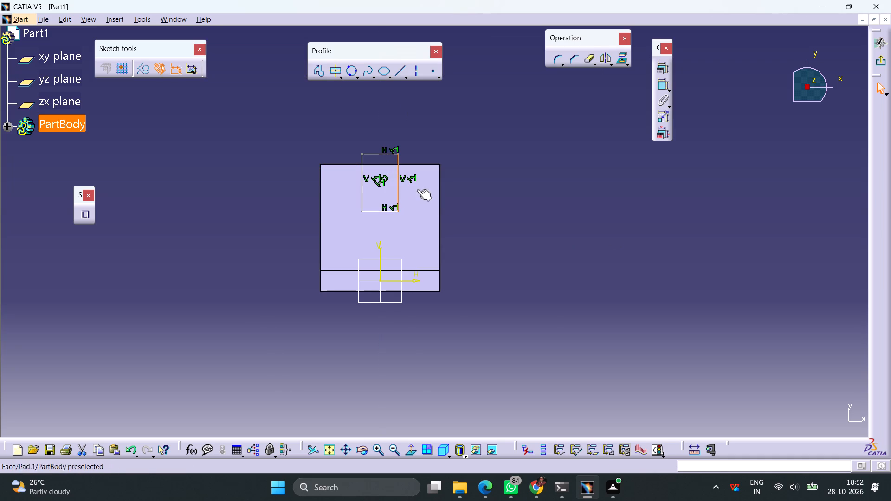
left_click(658, 89)
left_click(506, 186)
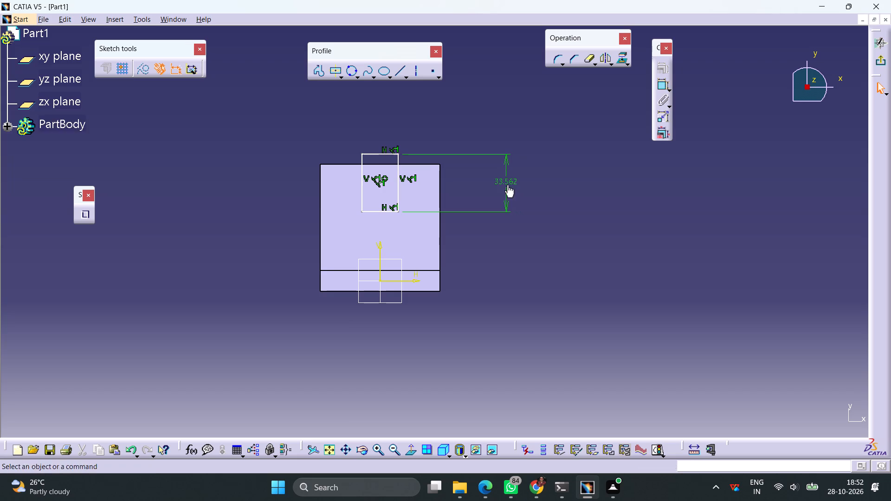
left_click(511, 183)
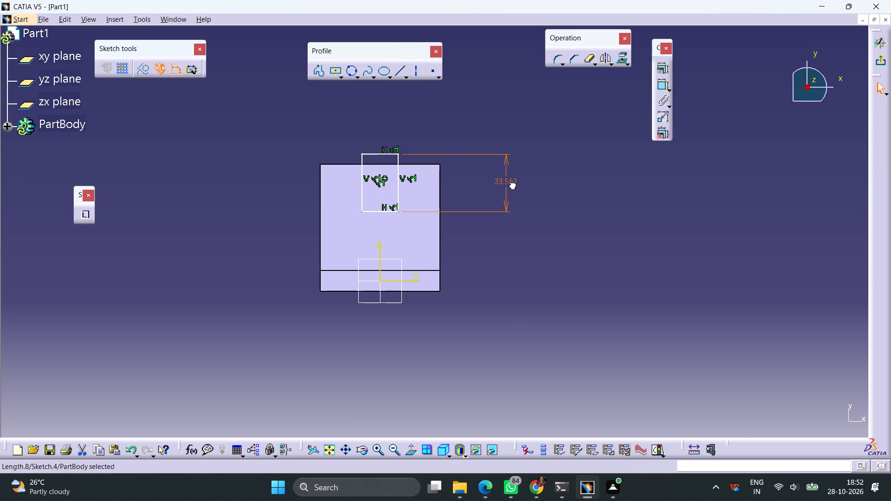
left_click(511, 183)
type("15")
key("Return")
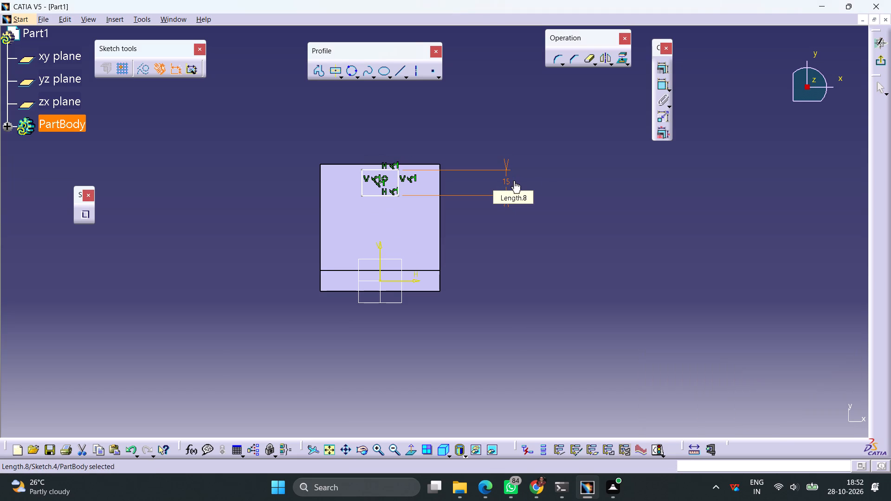
left_click_drag(521, 218, 525, 227)
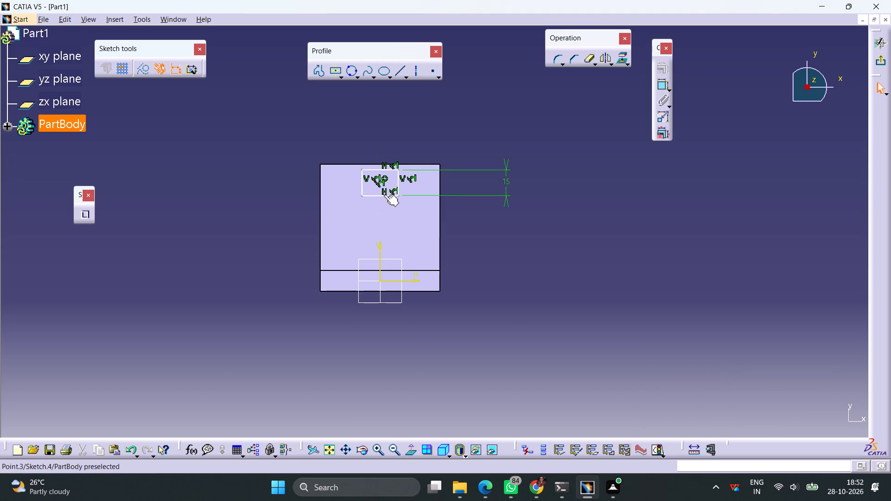
Dimension the rectangle's lower horizontal side and set it to 20 mm.
left_click(384, 194)
left_click(659, 86)
left_click(600, 230)
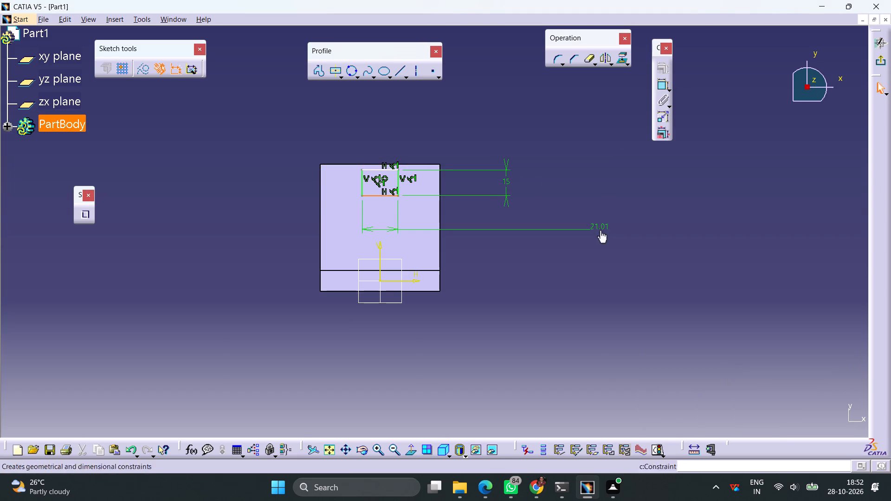
double_click(600, 227)
type("20")
key("Return")
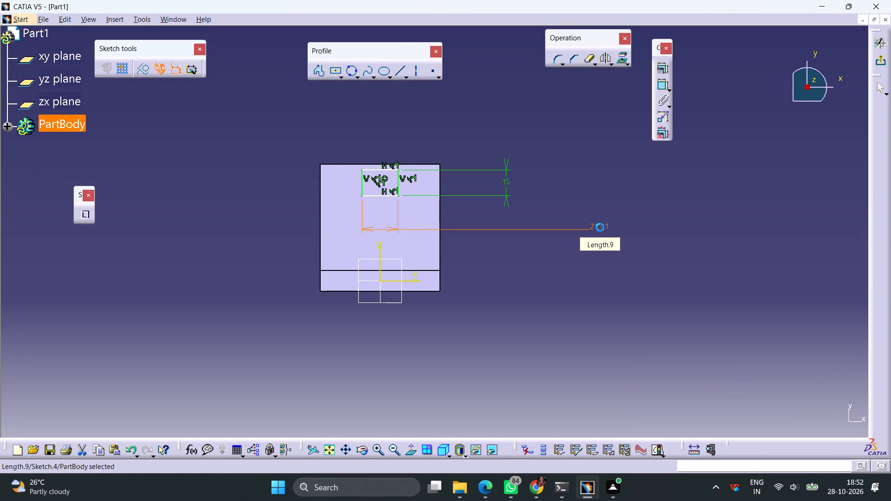
left_click(496, 263)
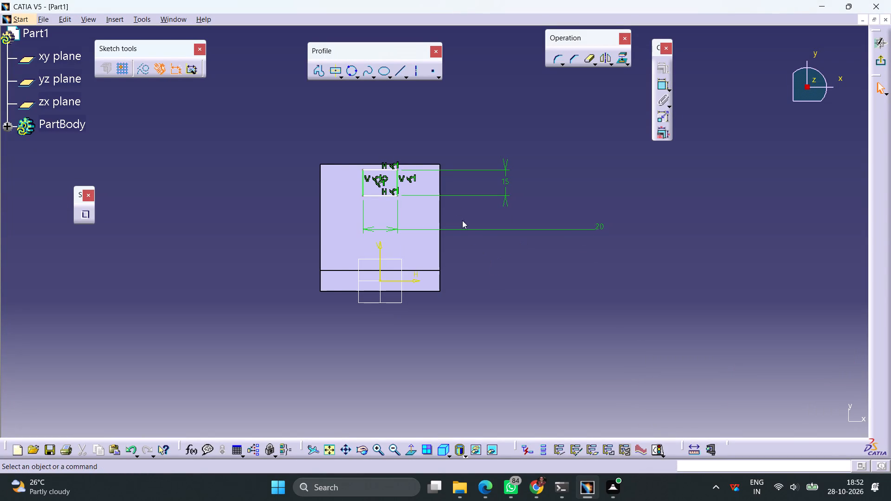
Constrain the rectangle's upper side to be coincident with the plate's outer edge.
left_click(374, 169)
left_click(365, 164, "ctrl")
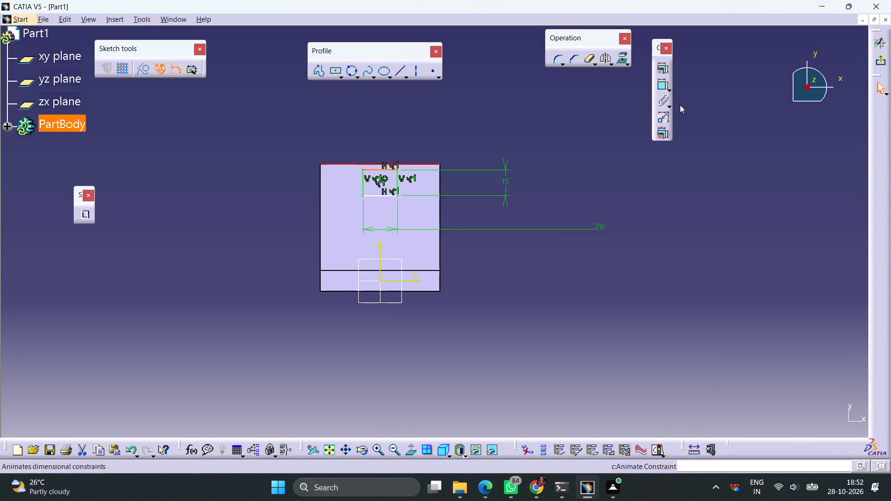
left_click(660, 71)
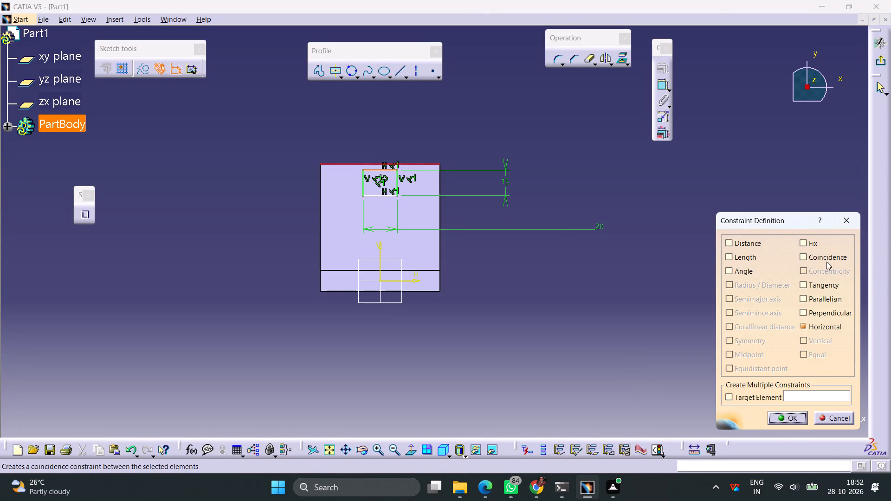
left_click(821, 259)
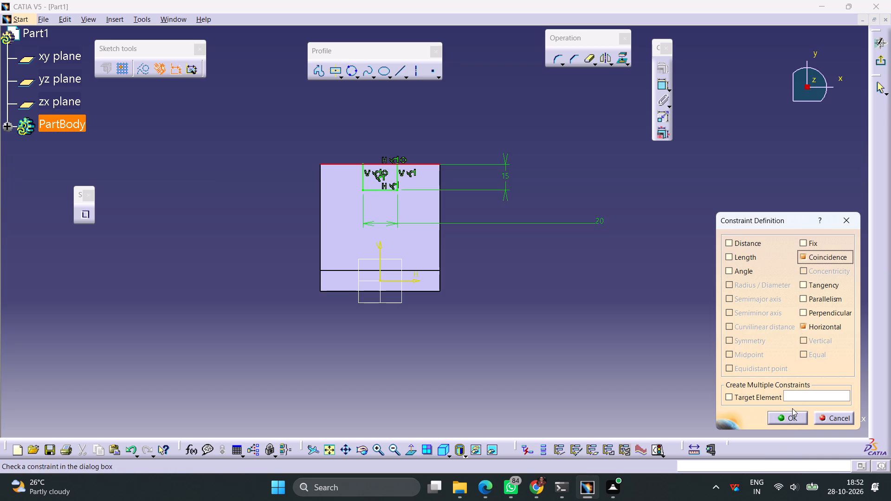
left_click(789, 418)
left_click(614, 290)
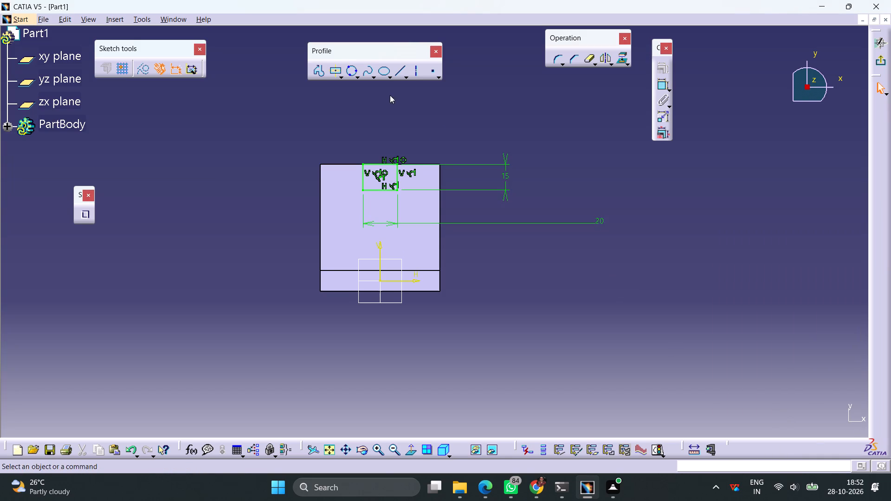
Draw a three-point arc with limits between the rectangle's two lower corners, bulging toward the sketch origin.
left_click(355, 77)
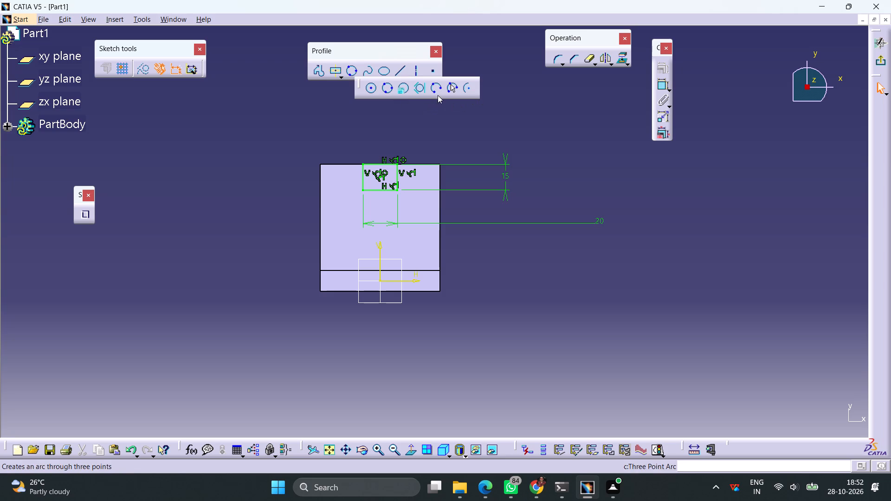
left_click(452, 86)
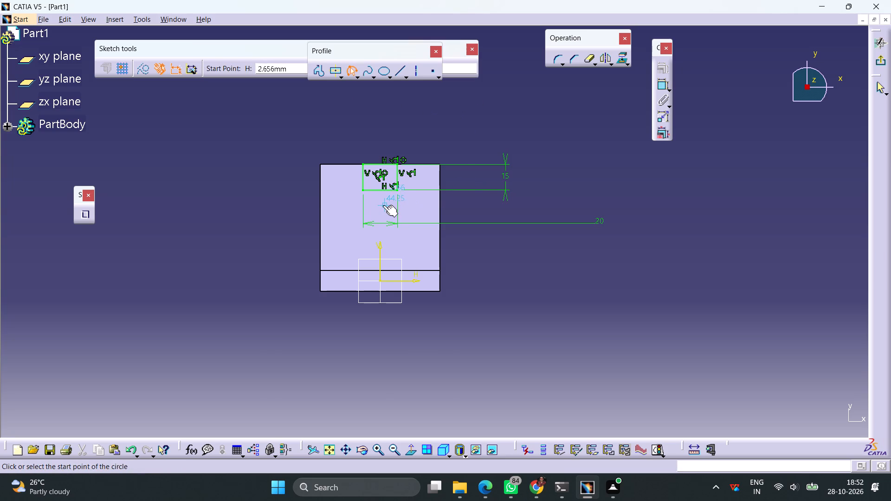
middle_click_drag(378, 205, 382, 184, "ctrl")
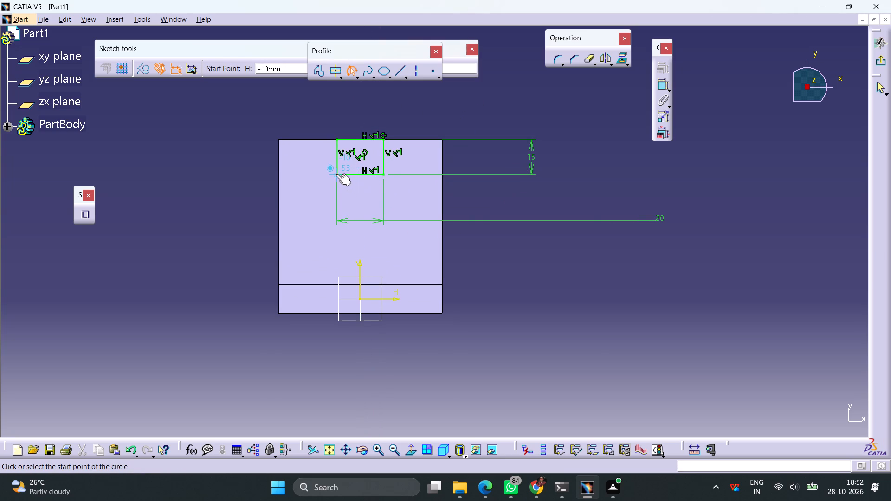
left_click(336, 174)
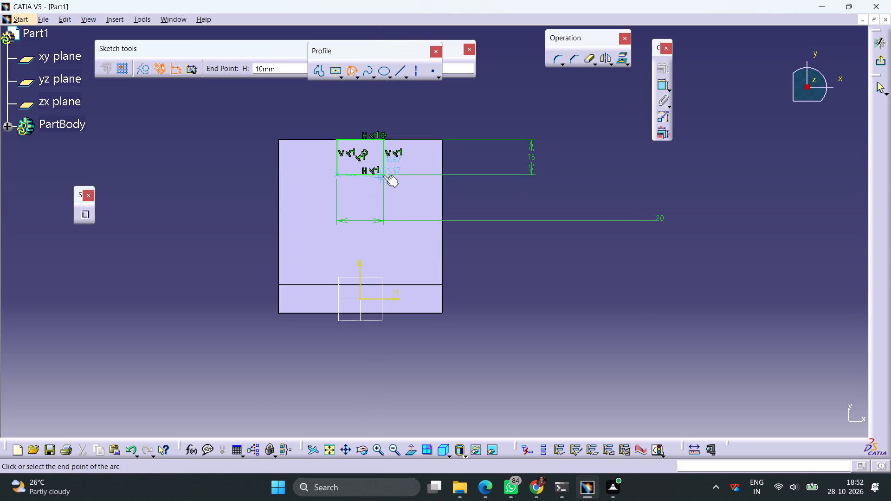
left_click(383, 175)
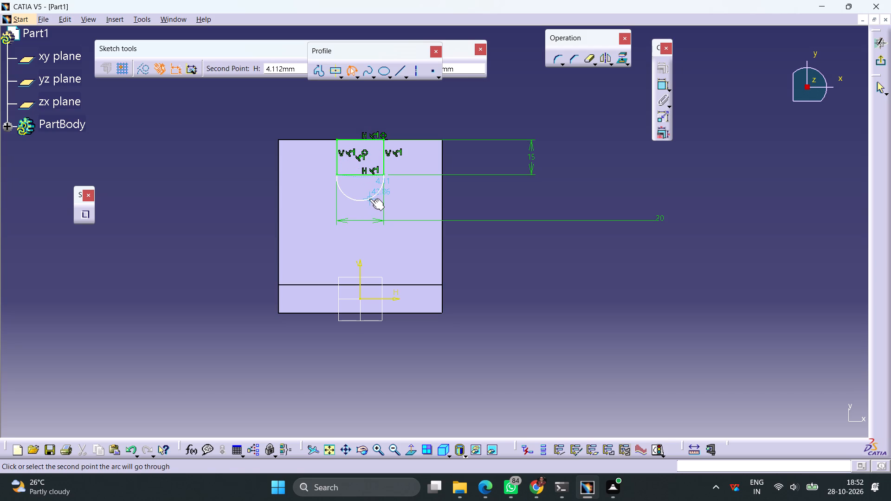
left_click(369, 197)
left_click(501, 192)
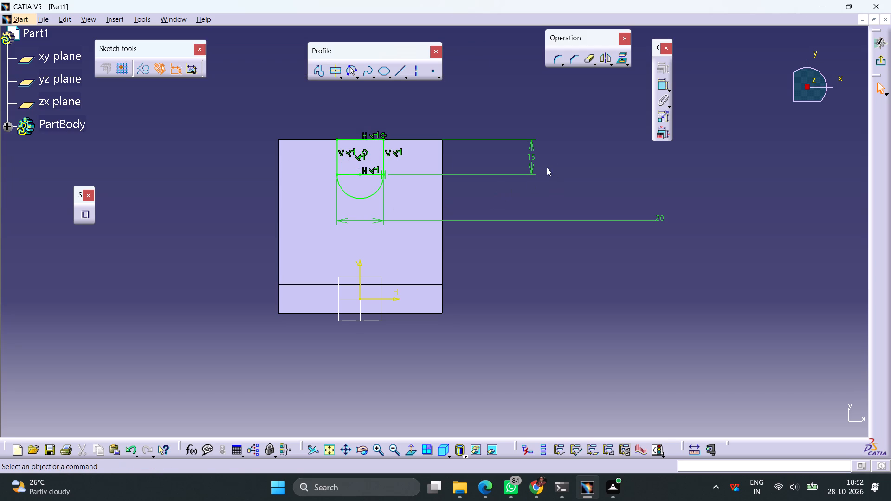
Quick-trim the rectangle's lower side between the arc's ends, leaving an open-joined U-shaped slot profile.
left_click(584, 62)
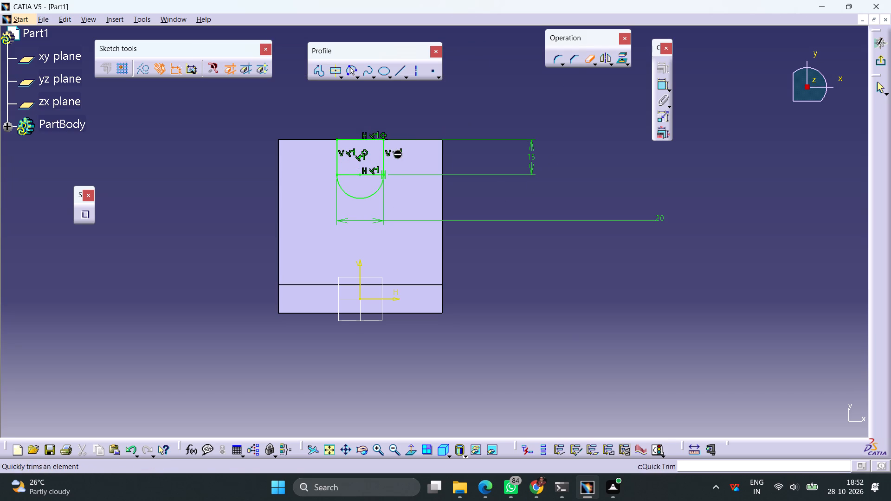
left_click(349, 175)
left_click(467, 264)
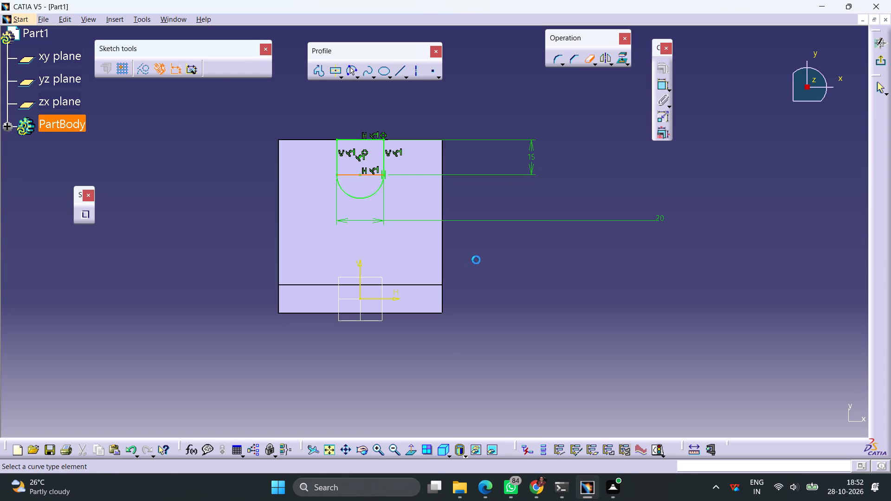
Dimension the distance from the arc's centre point to the plate's outer edge.
left_click(662, 88)
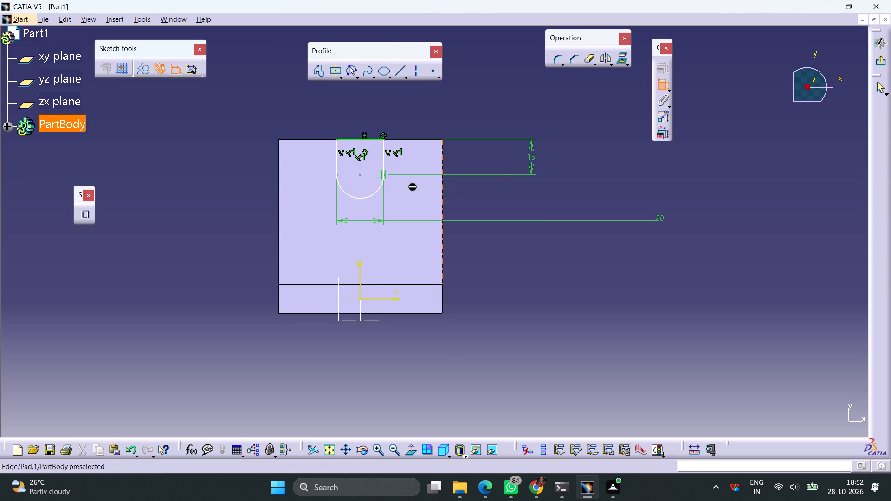
left_click(359, 174)
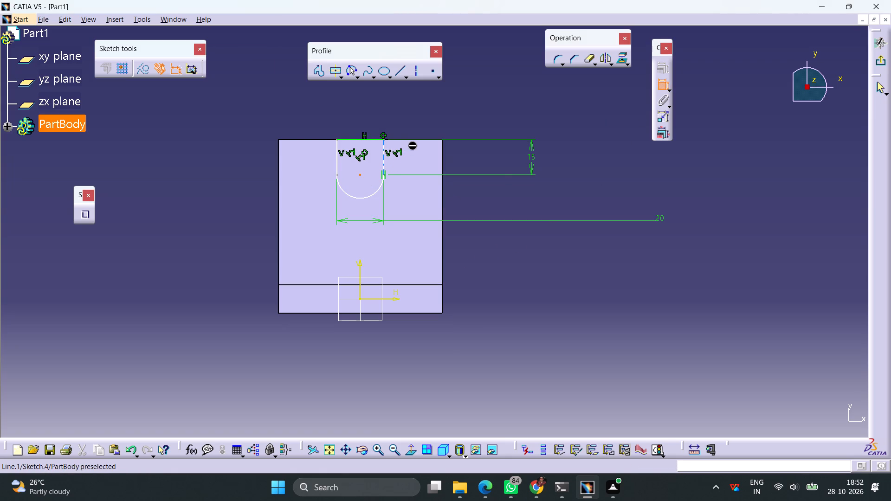
left_click(416, 141)
left_click(485, 186)
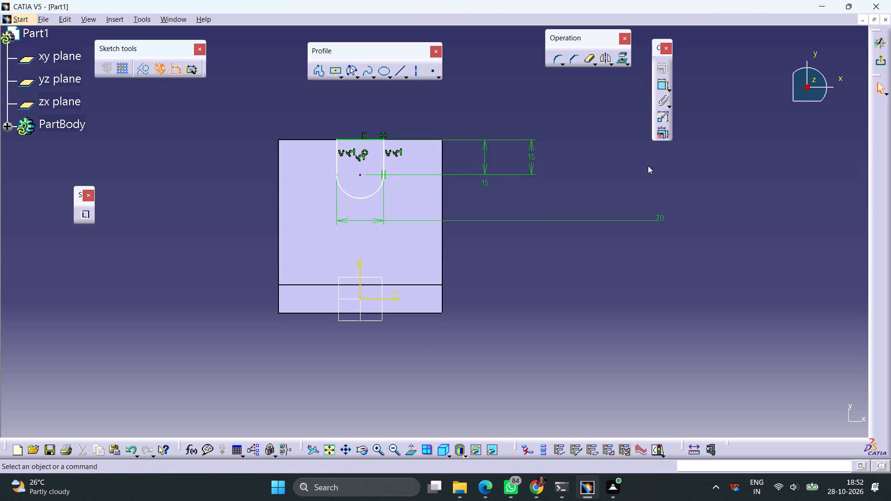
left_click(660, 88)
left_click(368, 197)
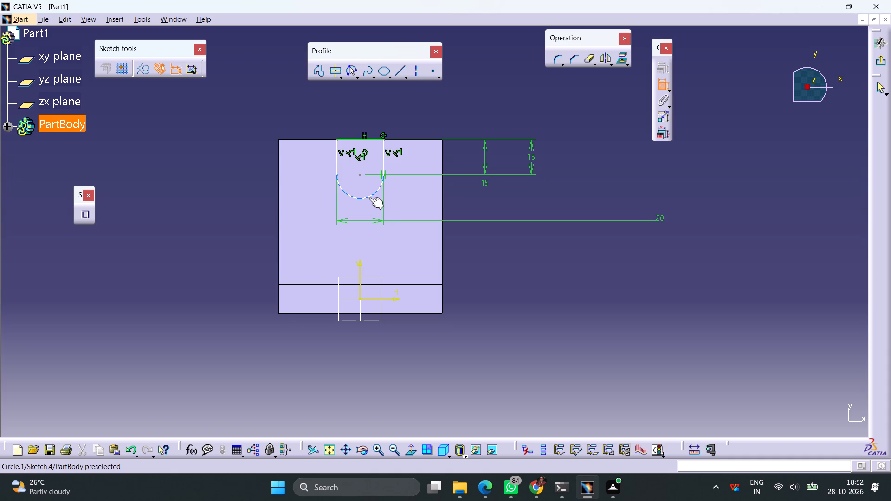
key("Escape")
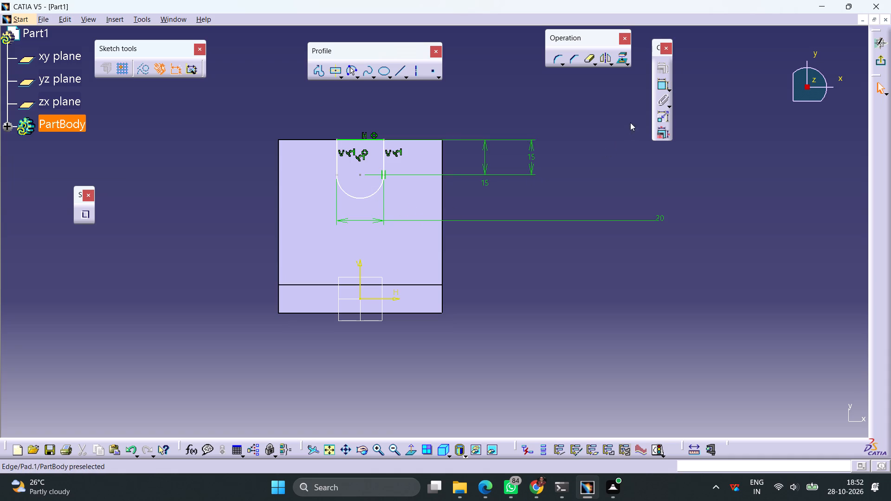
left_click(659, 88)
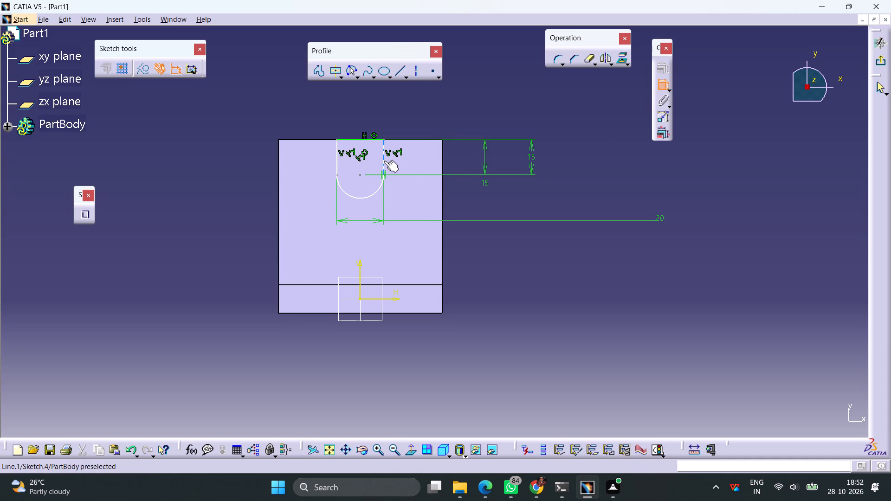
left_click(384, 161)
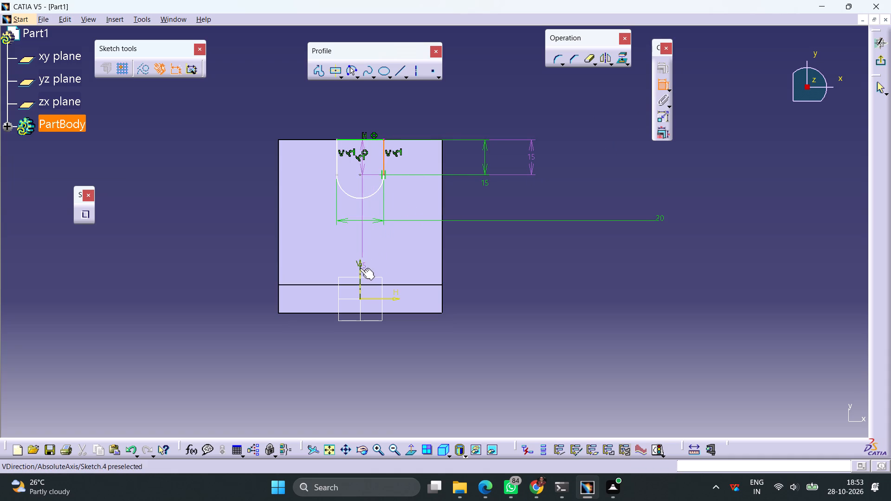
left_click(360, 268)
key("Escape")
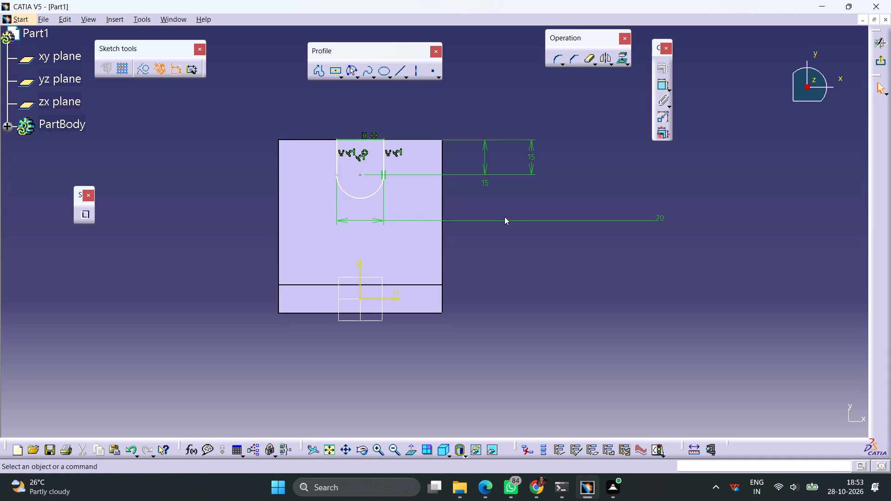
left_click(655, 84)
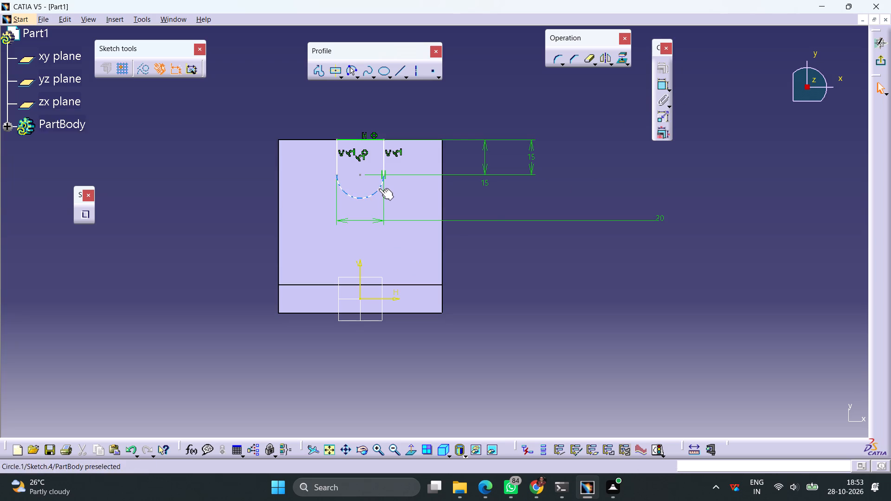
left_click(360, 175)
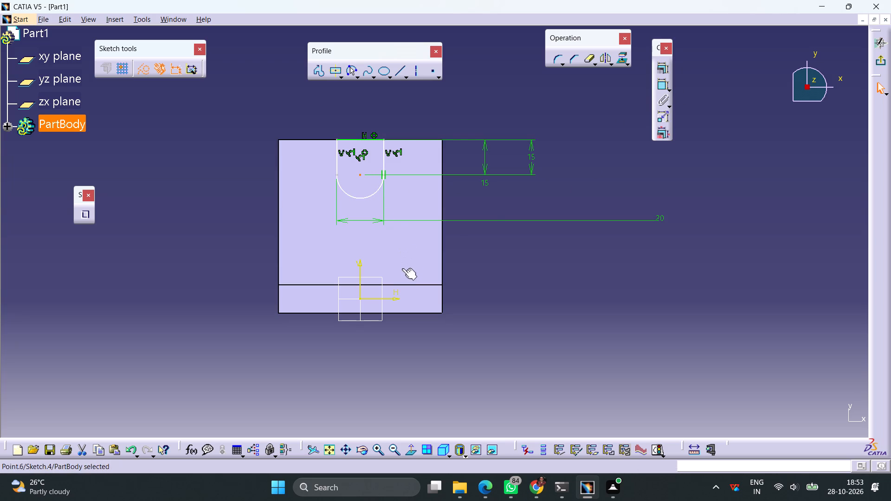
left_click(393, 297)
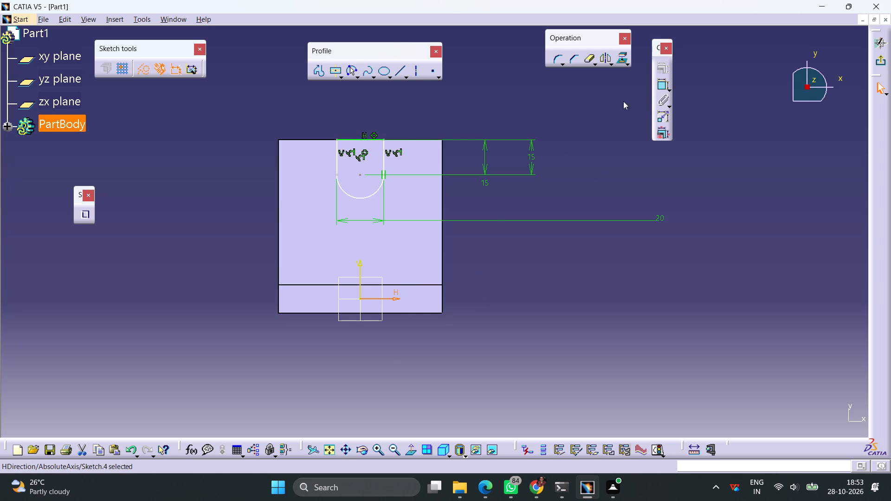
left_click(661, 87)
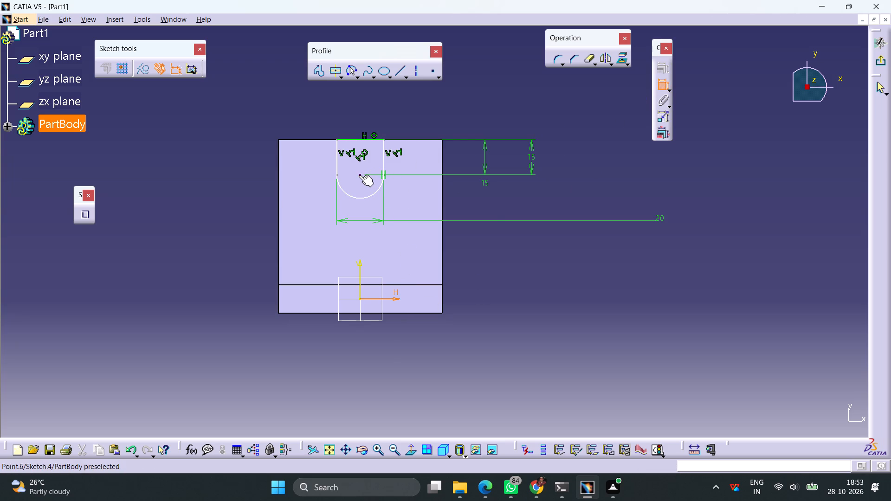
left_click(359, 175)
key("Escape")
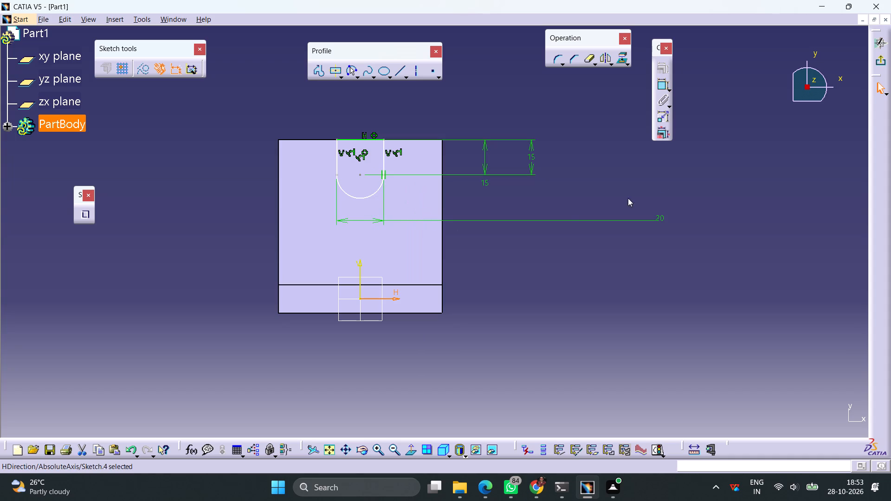
Exit the sketch and cut the U-shaped slot profile through the plate as a pocket 70 mm deep.
left_click(878, 61)
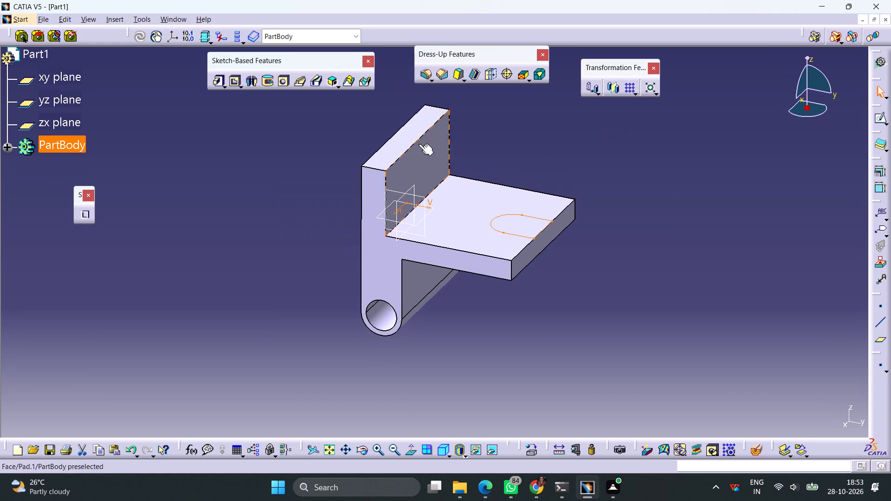
left_click(233, 81)
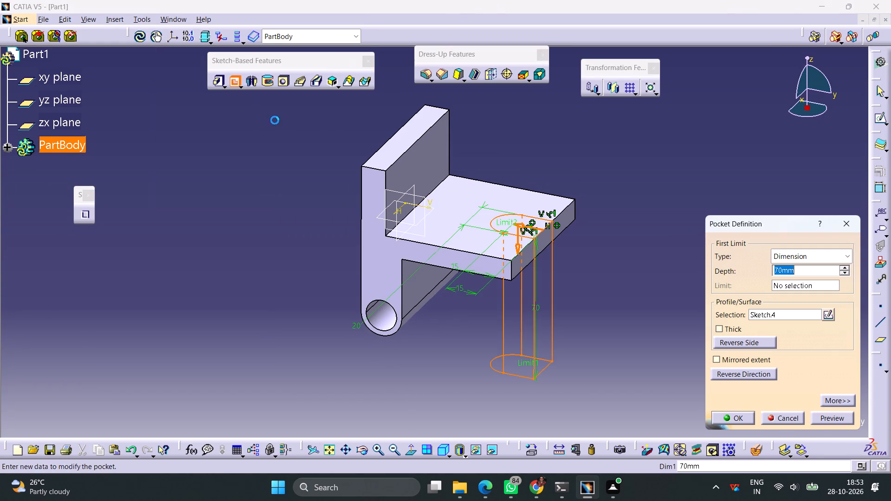
left_click(828, 418)
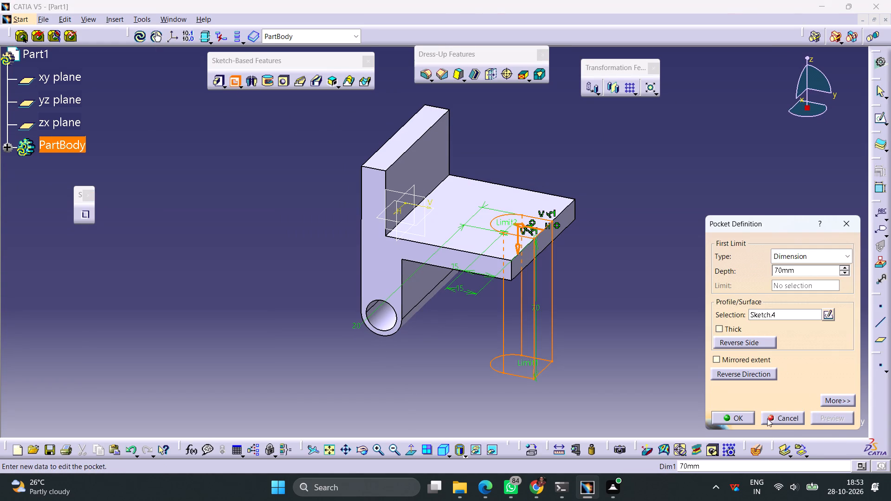
left_click(734, 415)
left_click(639, 278)
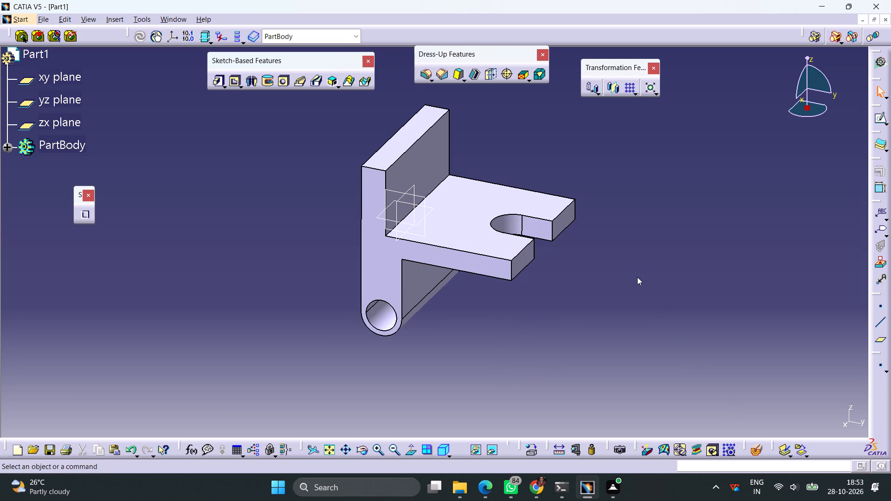
Fillet the plate's near outer vertical corner edge, trying a 10 mm radius before applying 15 mm.
left_click(427, 75)
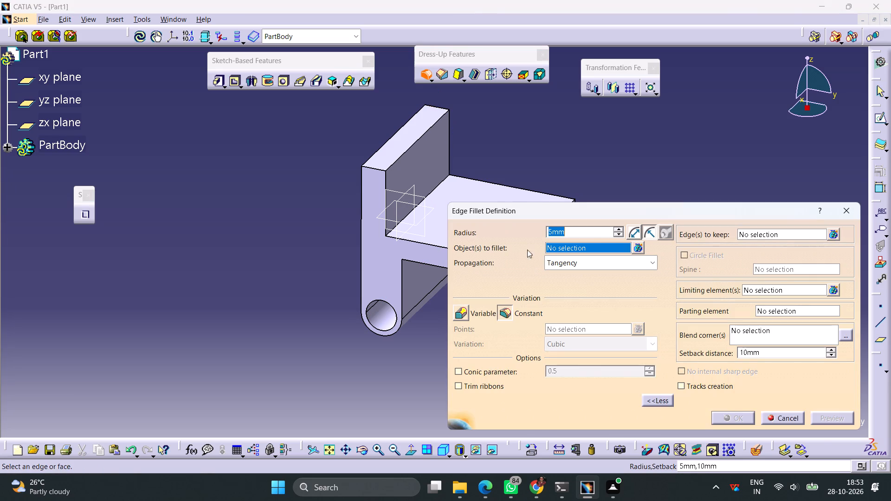
middle_click_drag(488, 171, 336, 107)
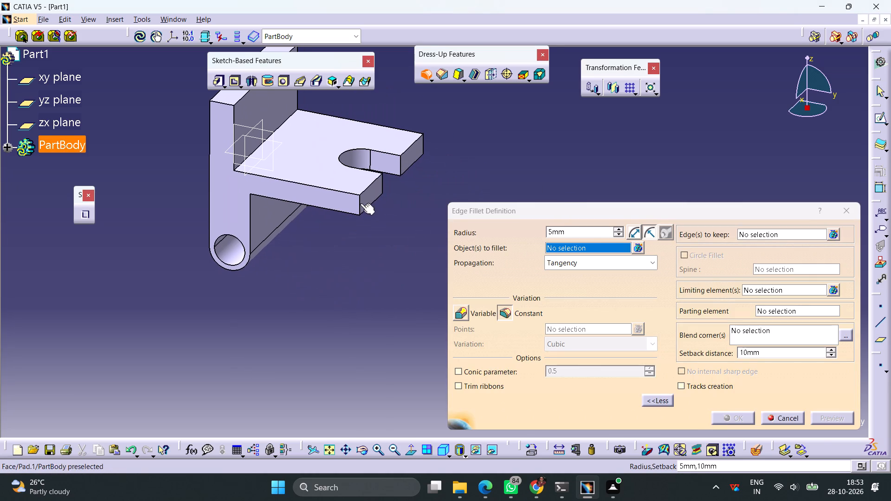
left_click(360, 203)
left_click(824, 421)
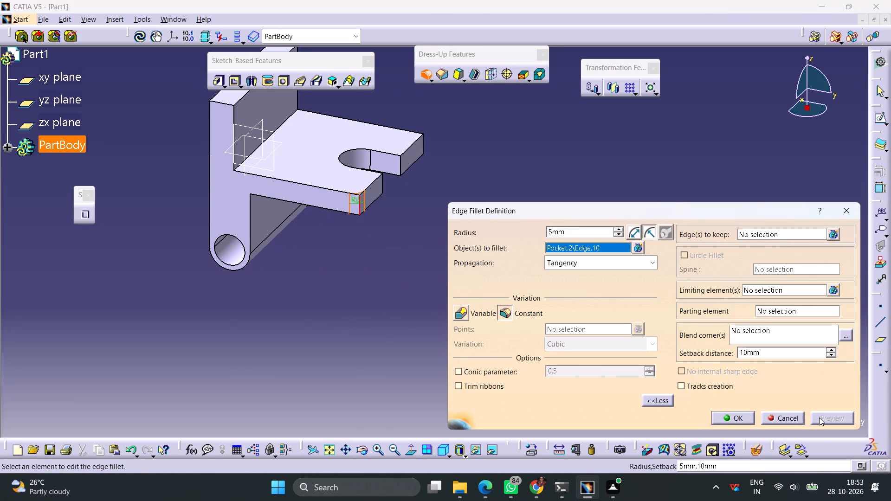
left_click_drag(583, 233, 424, 231)
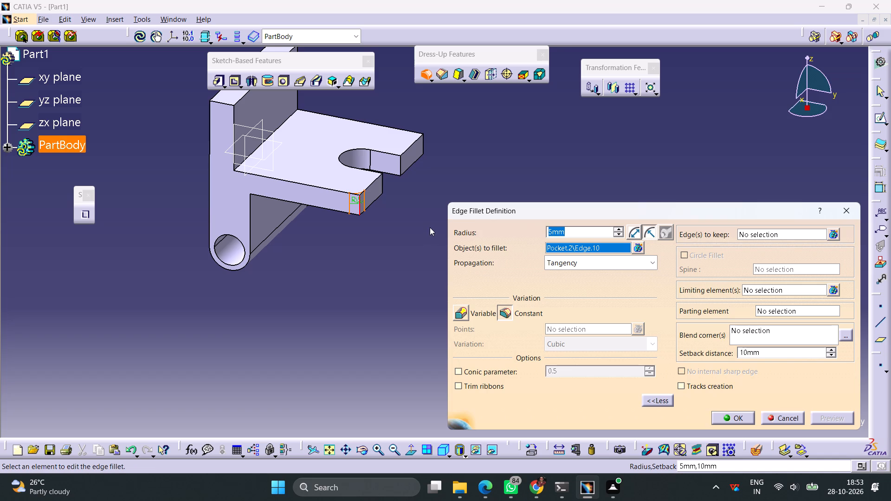
type("10")
left_click(411, 258)
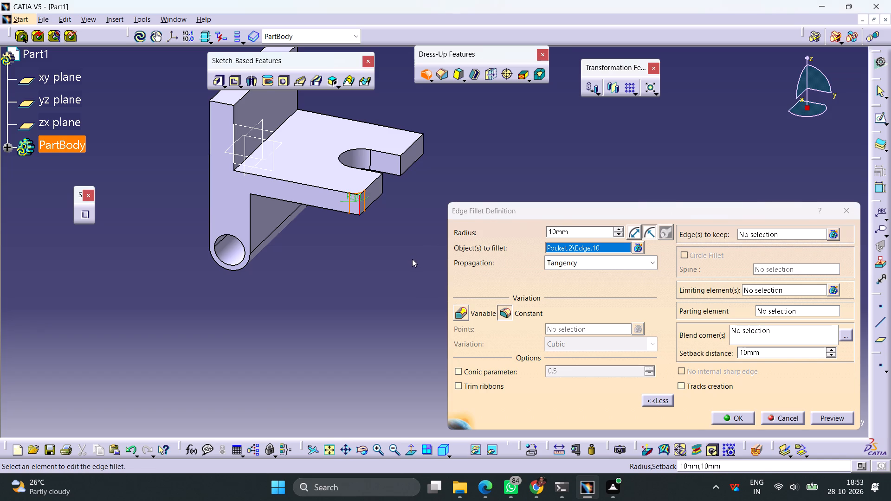
left_click(817, 417)
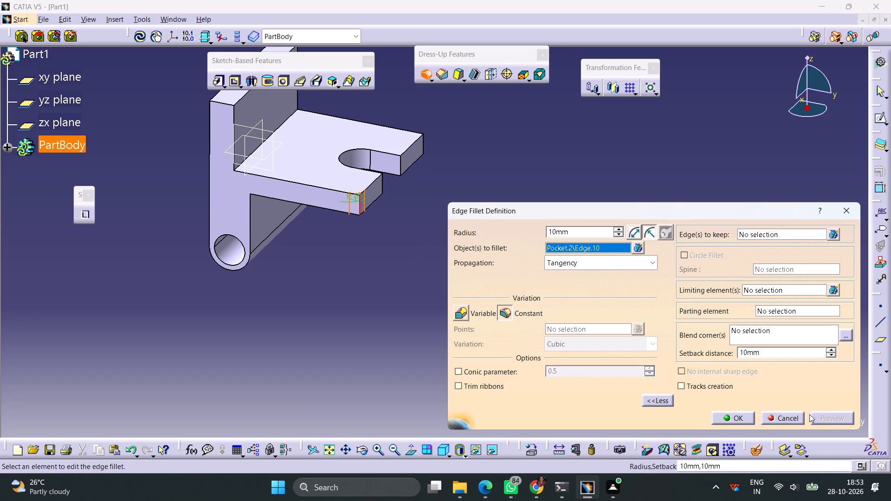
left_click_drag(579, 231, 475, 231)
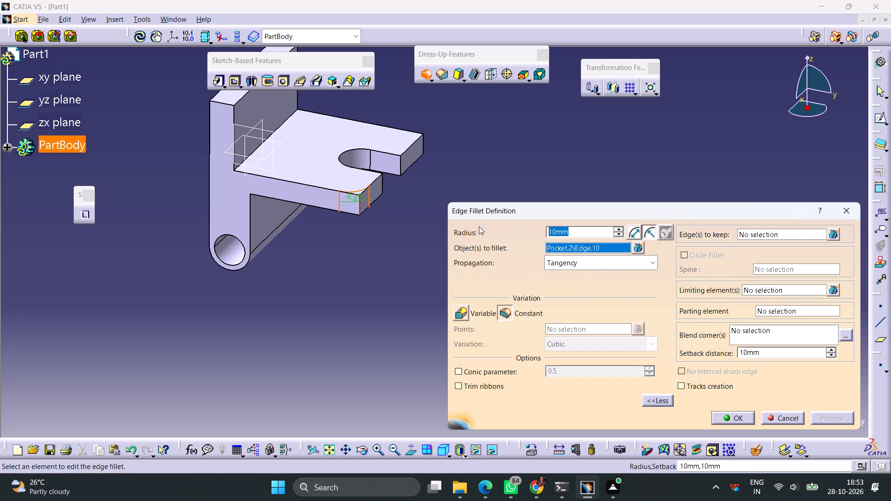
type("15")
key("Return")
left_click(456, 225)
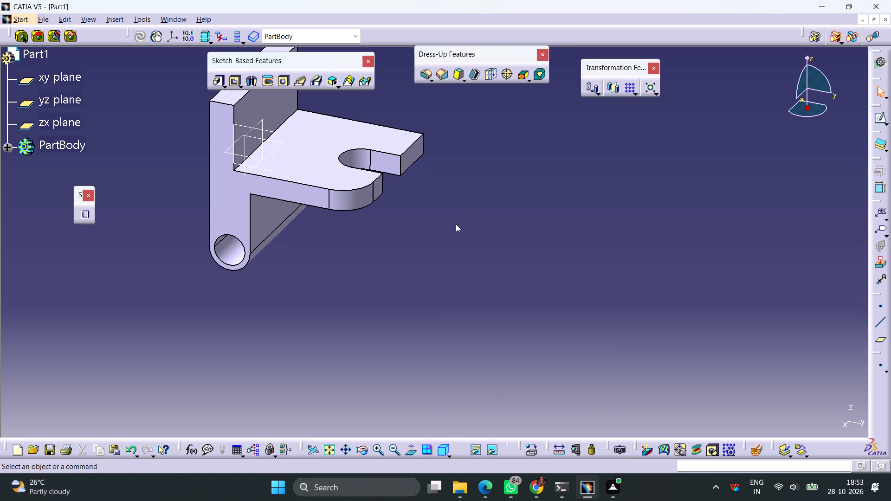
Fillet the plate's other outer vertical corner edge, across the slot, with a 15 mm radius.
middle_click_drag(456, 200, 420, 293)
right_click_drag(458, 203, 420, 293)
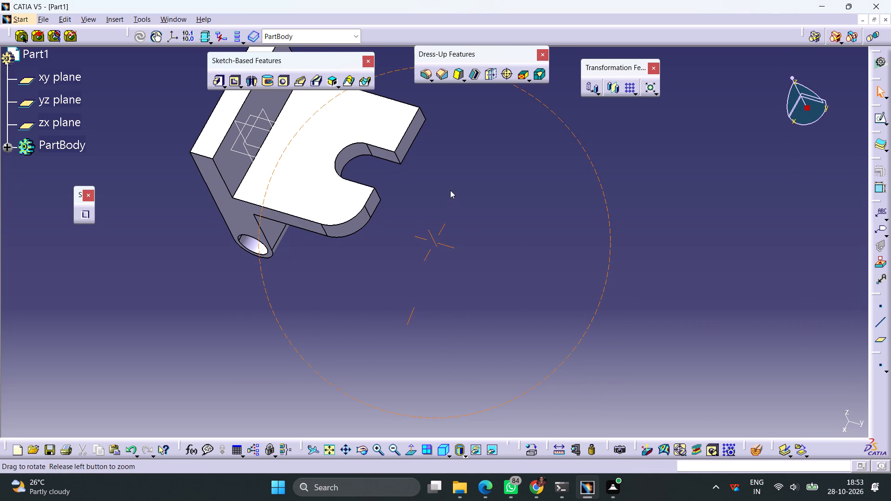
middle_click_drag(450, 190, 429, 259)
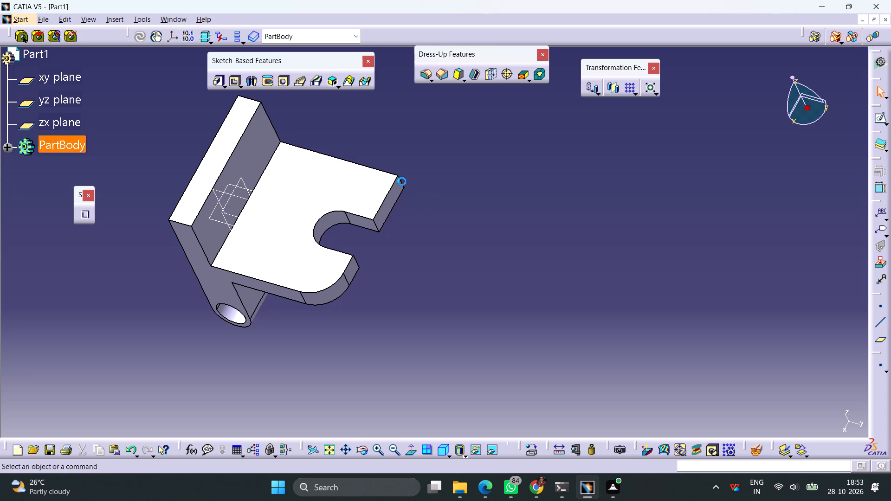
left_click(402, 181)
left_click(425, 78)
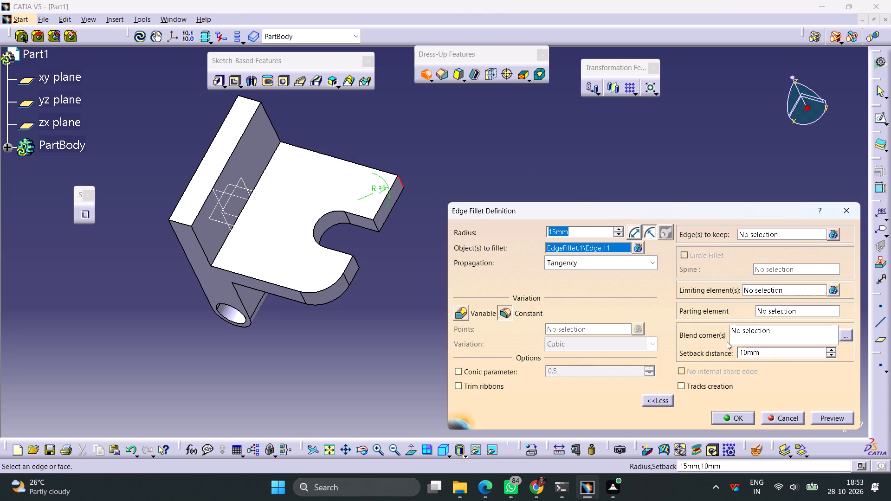
left_click(727, 417)
left_click(607, 280)
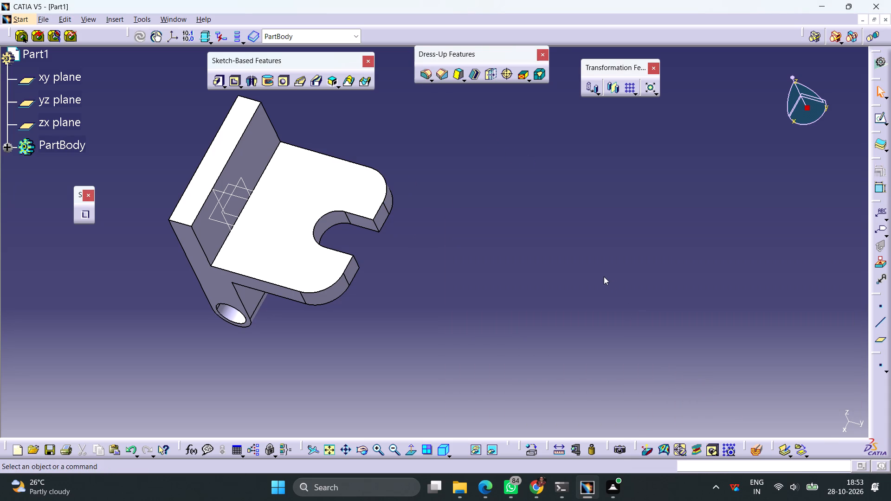
On the upright wall's face above the plate, sketch a centered rectangle about 35 by 7 mm on the vertical axis, near the top edge.
left_click(247, 147)
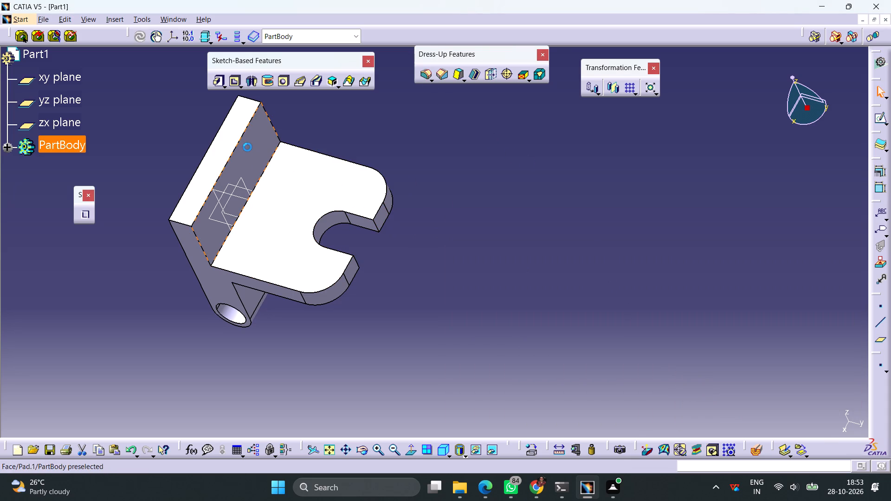
left_click(878, 114)
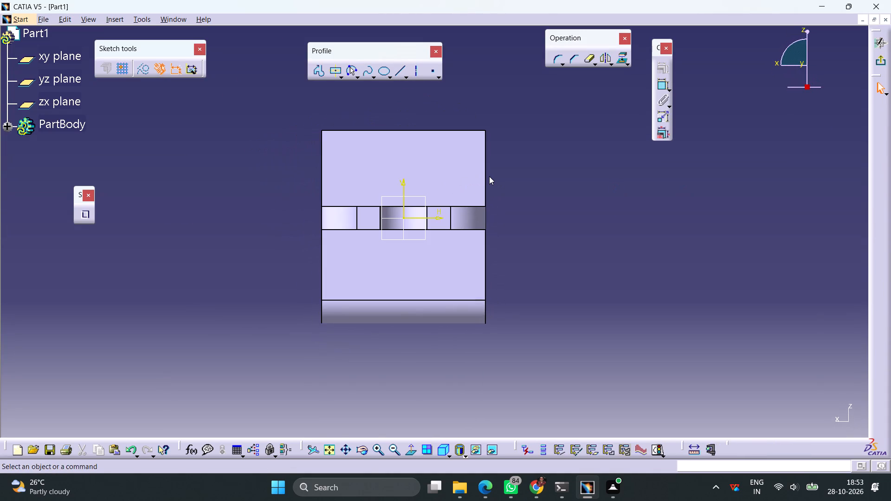
left_click(334, 73)
left_click(404, 149)
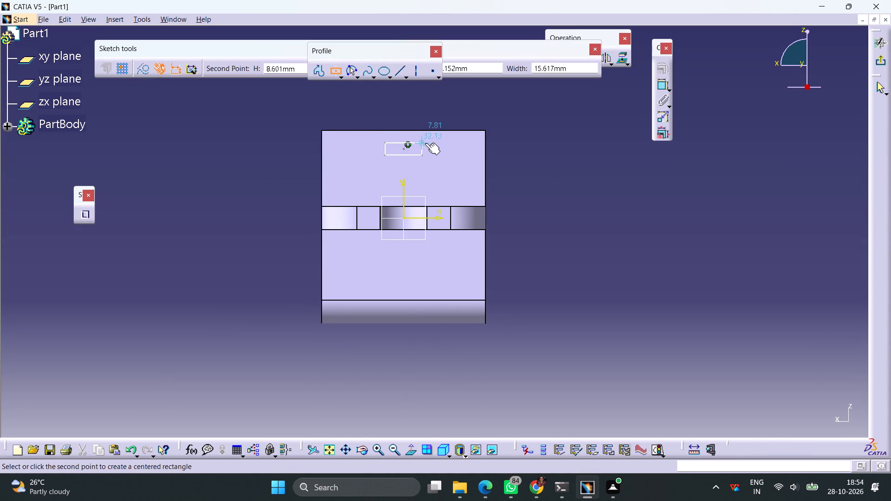
left_click(445, 141)
left_click(580, 182)
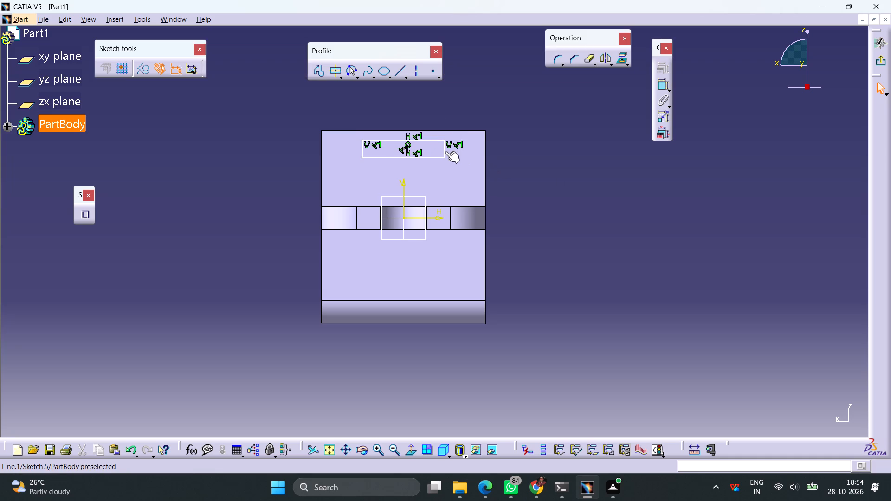
Dimension the rectangle's height and set it to 5 mm.
left_click(445, 151)
left_click(659, 83)
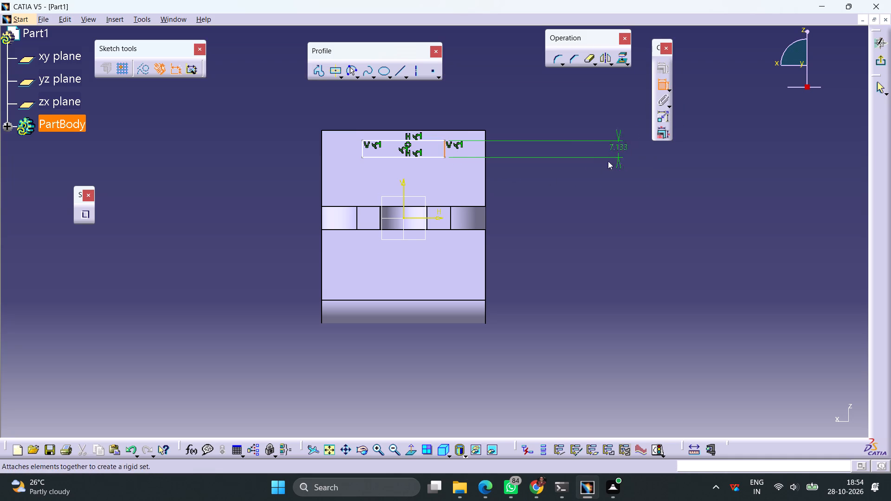
left_click(579, 196)
double_click(584, 195)
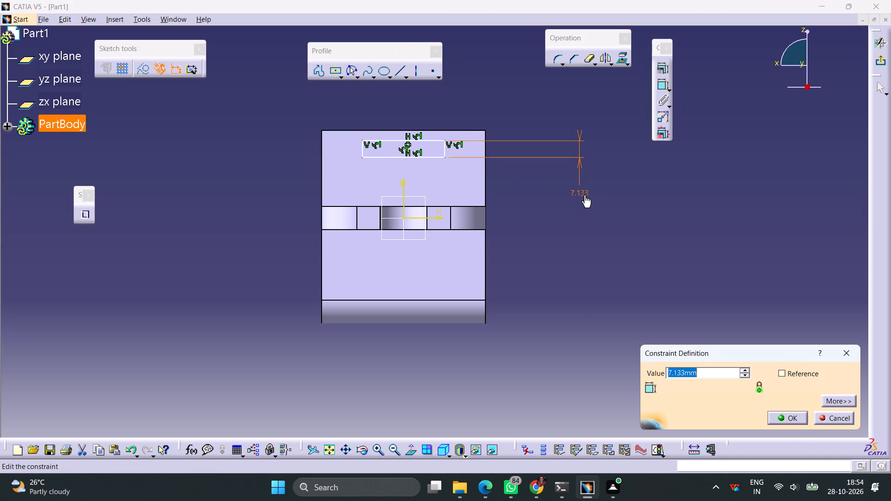
key("5")
key("Return")
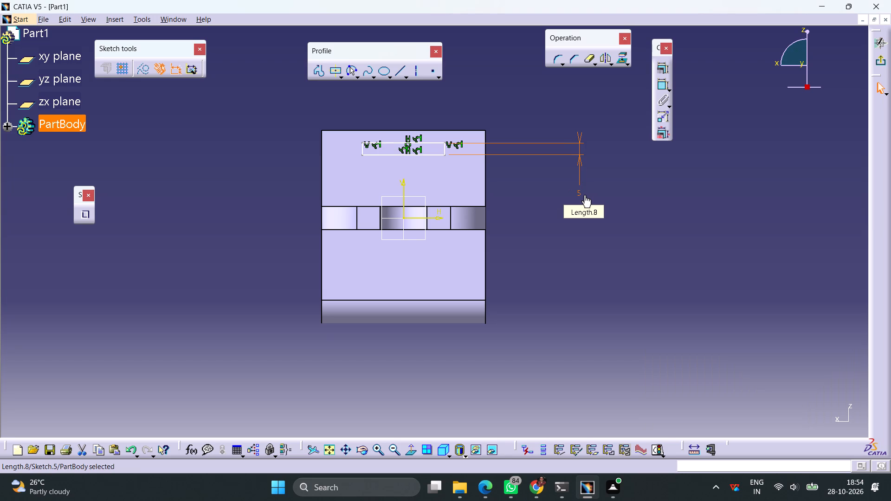
left_click(512, 217)
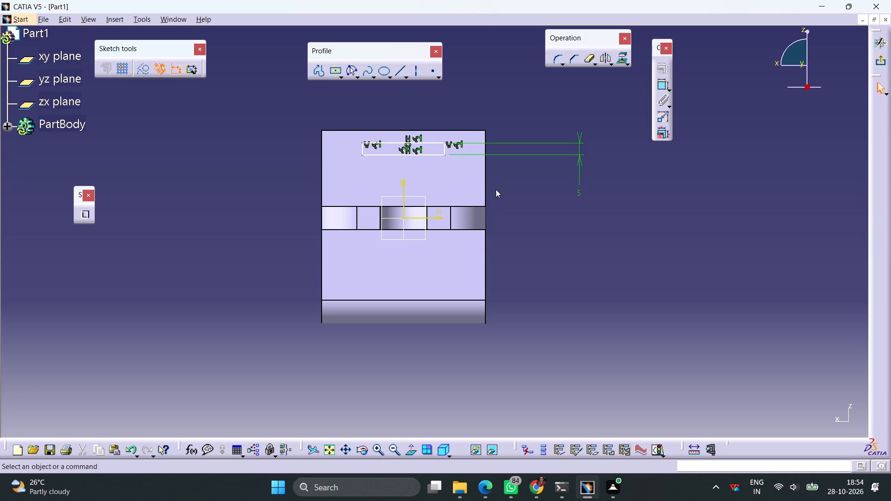
Dimension the rectangle's width and set it to 55 mm.
left_click(437, 155)
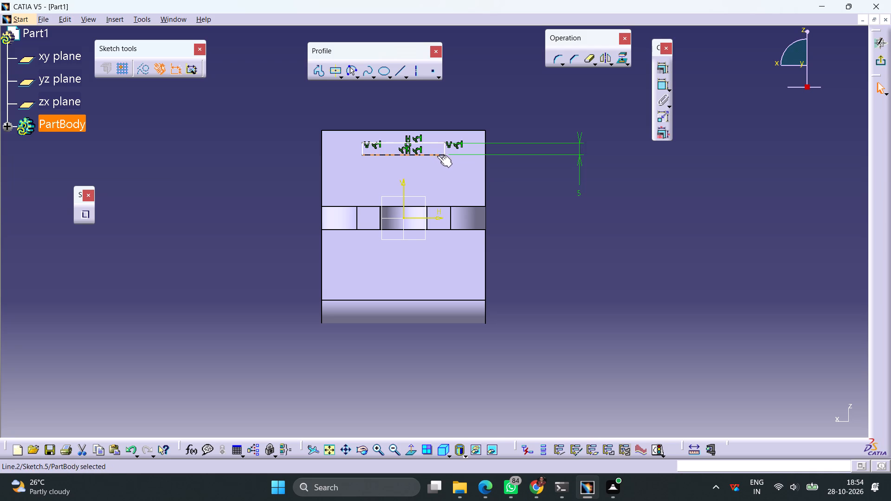
left_click(662, 84)
left_click(520, 104)
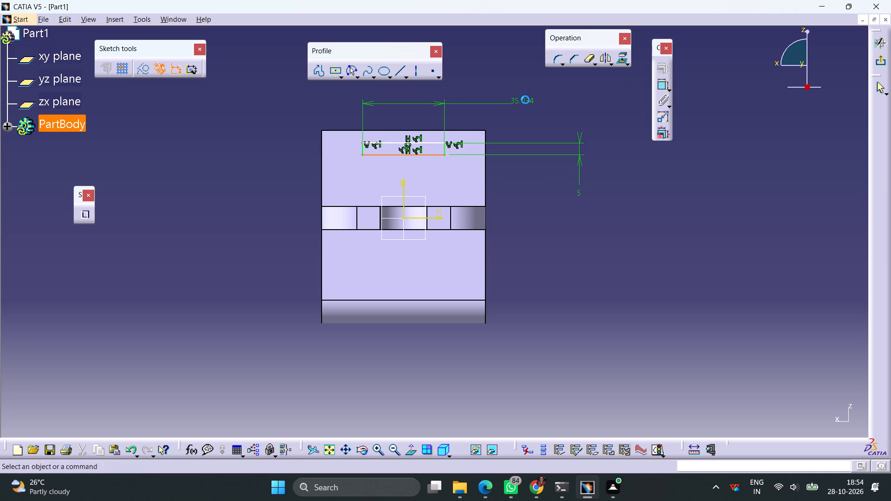
double_click(525, 98)
type("55")
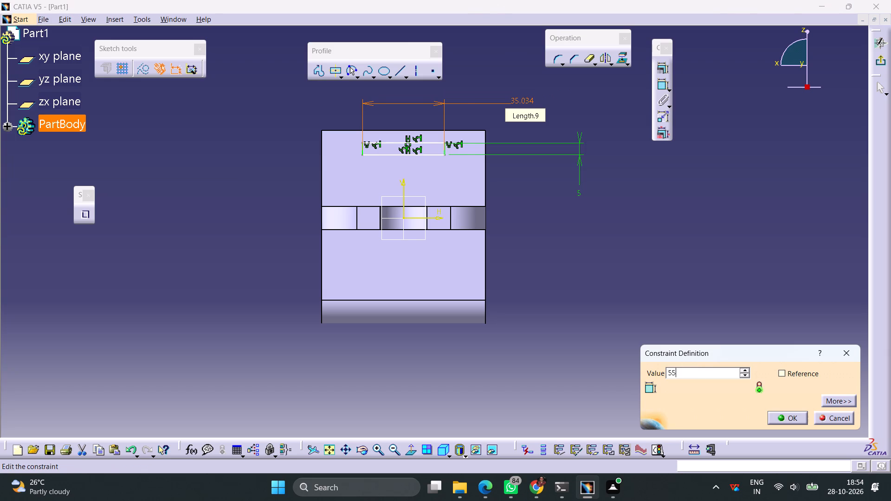
key("Return")
left_click(532, 216)
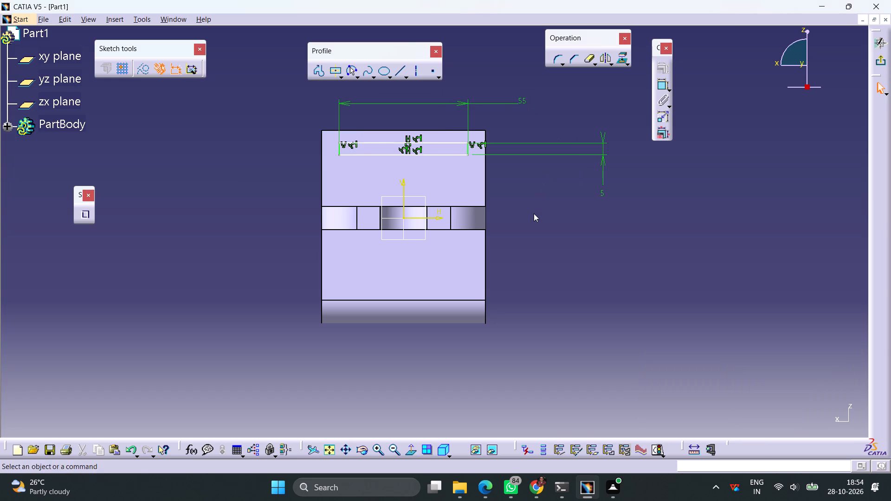
Constrain the rectangle's upper line coincident with the upright wall's top edge.
left_click(447, 144)
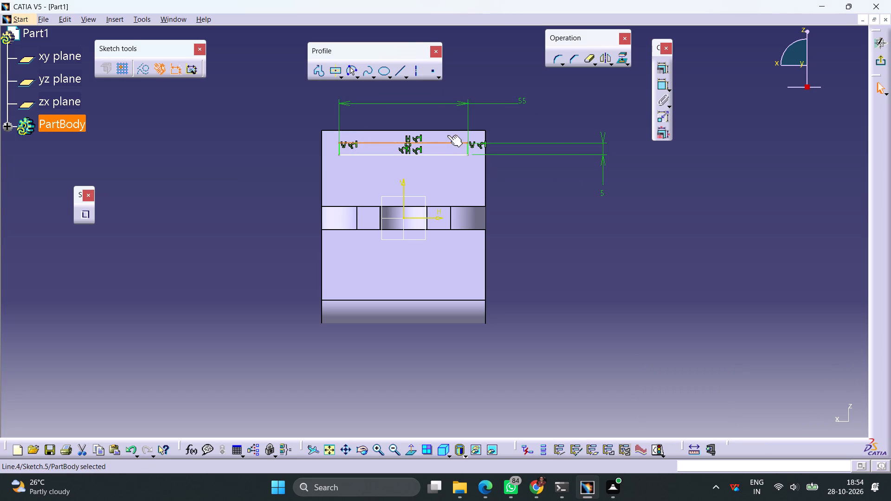
left_click(444, 131, "ctrl")
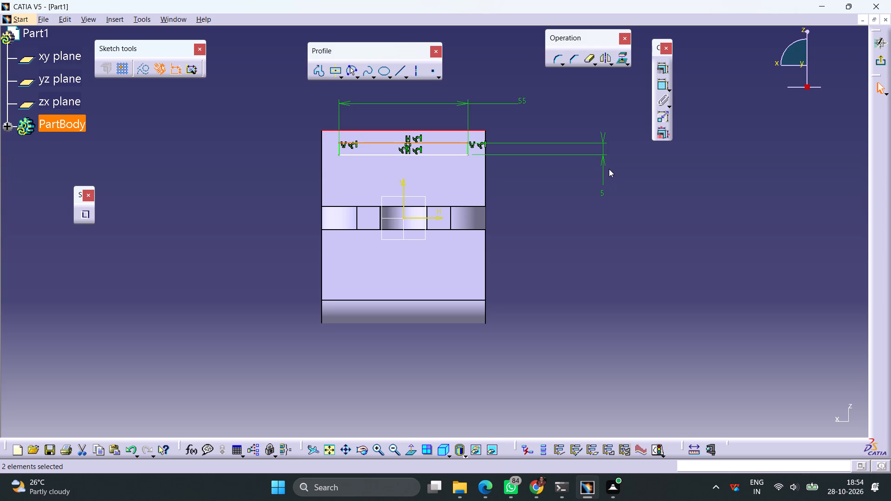
left_click(664, 69)
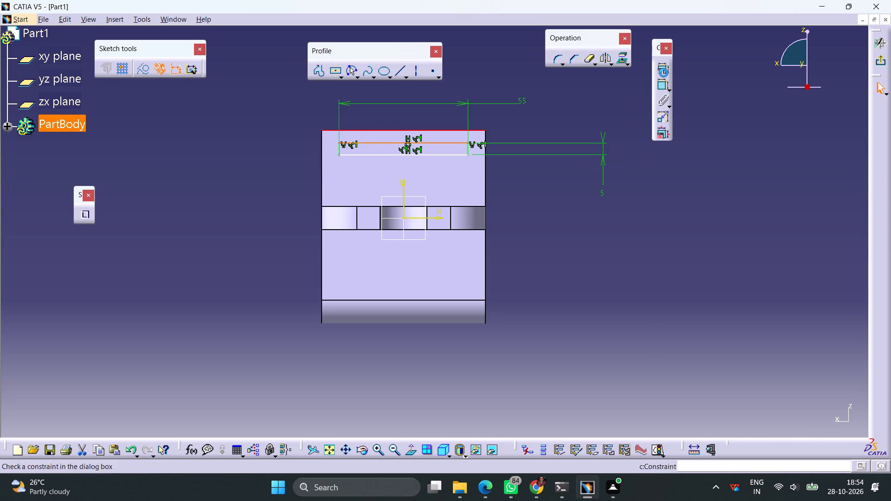
left_click(814, 256)
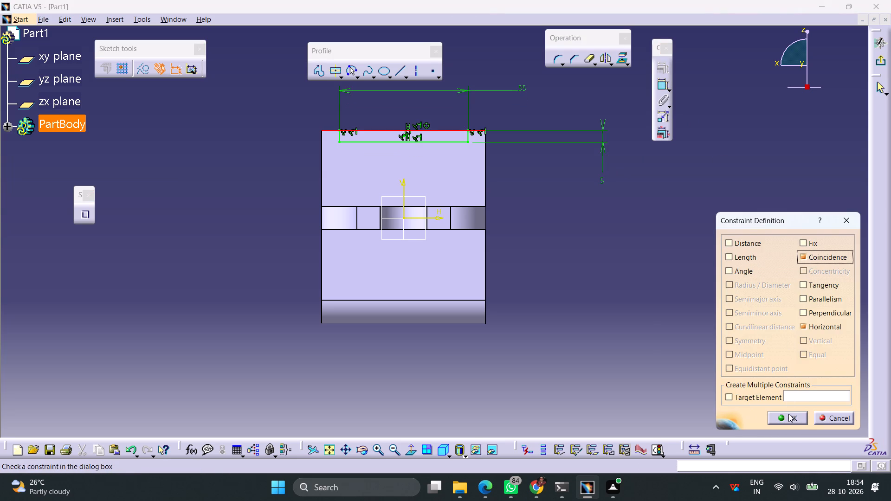
left_click(788, 414)
Exit the sketch and pocket the 55 by 5 mm rectangle through the upright wall to notch its top edge.
left_click(875, 62)
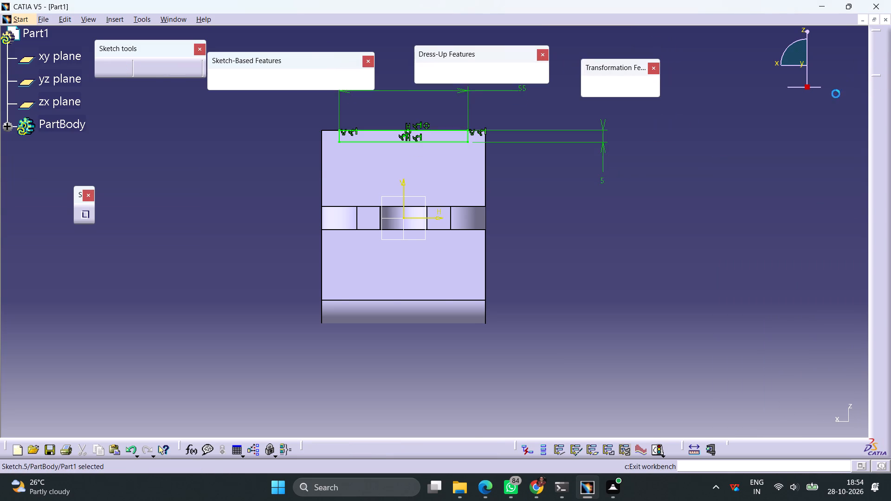
left_click(233, 83)
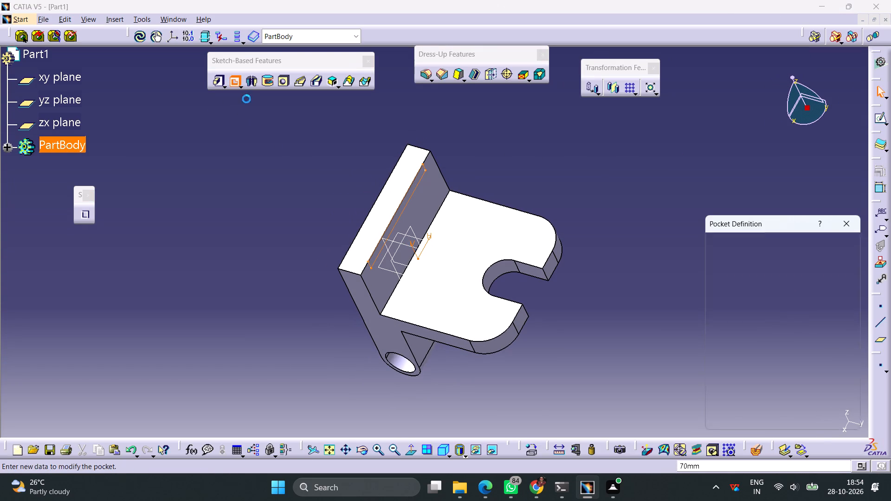
left_click(732, 414)
left_click(645, 312)
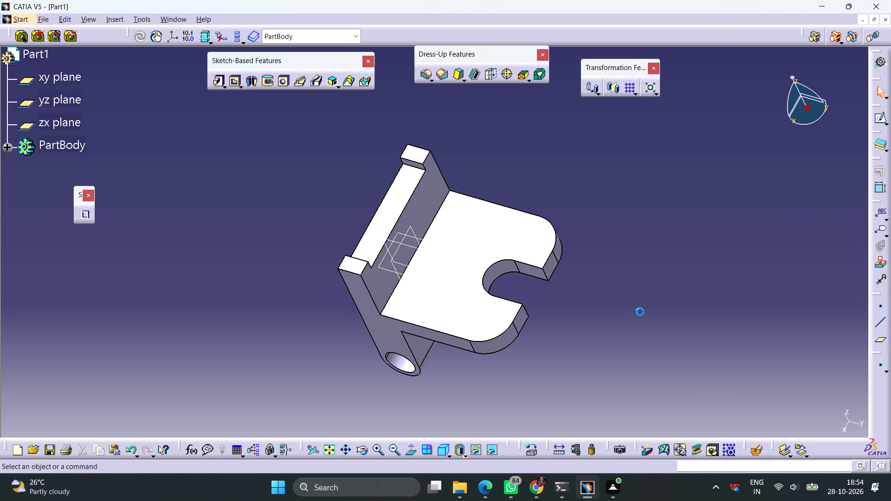
On the upright wall's face above the plate, sketch a circle about 16 mm in diameter near the notch's upper corner on the +X side.
left_click(387, 289)
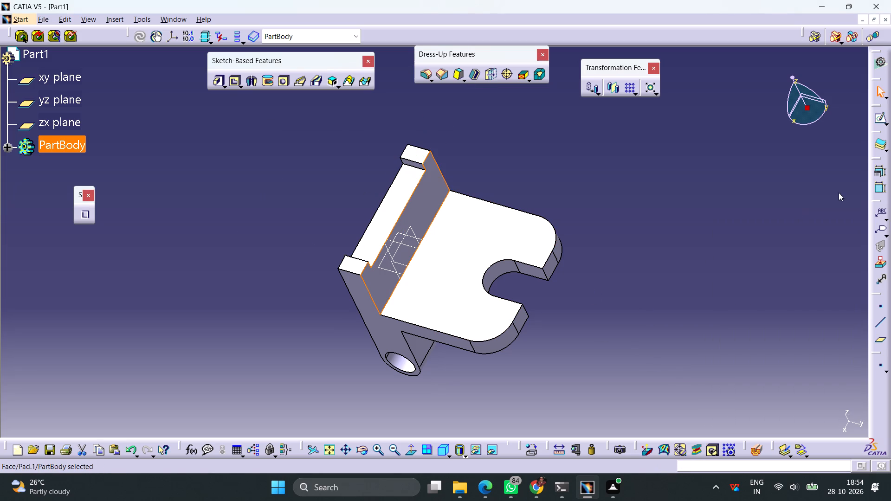
left_click(876, 119)
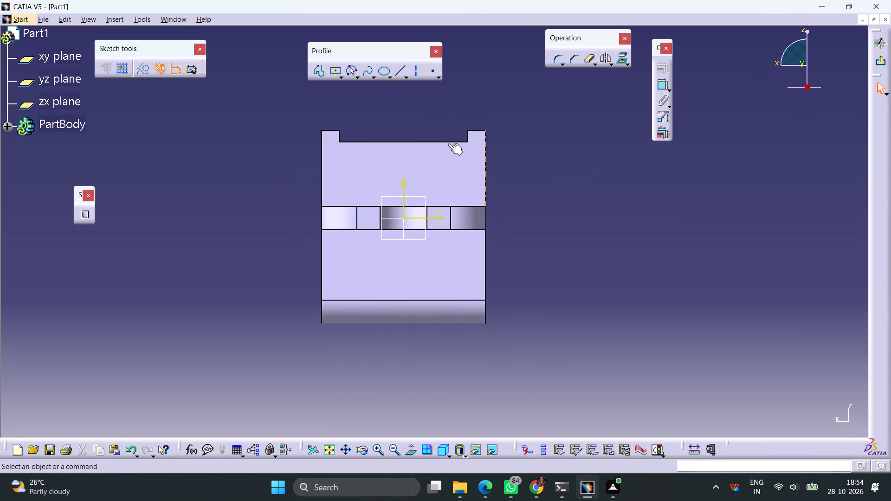
left_click(356, 77)
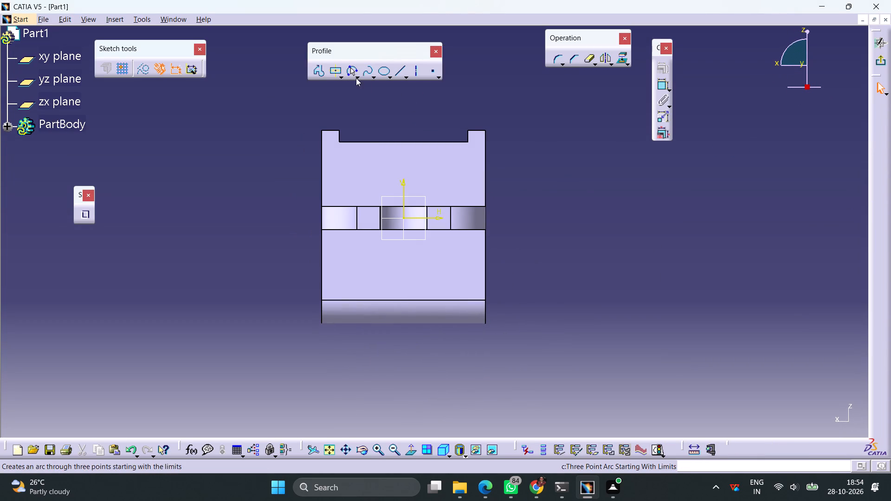
left_click(374, 90)
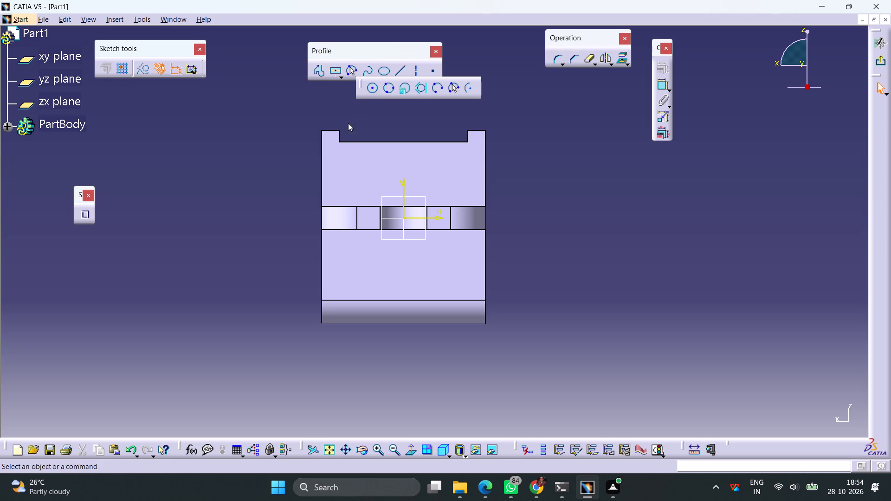
left_click(340, 123)
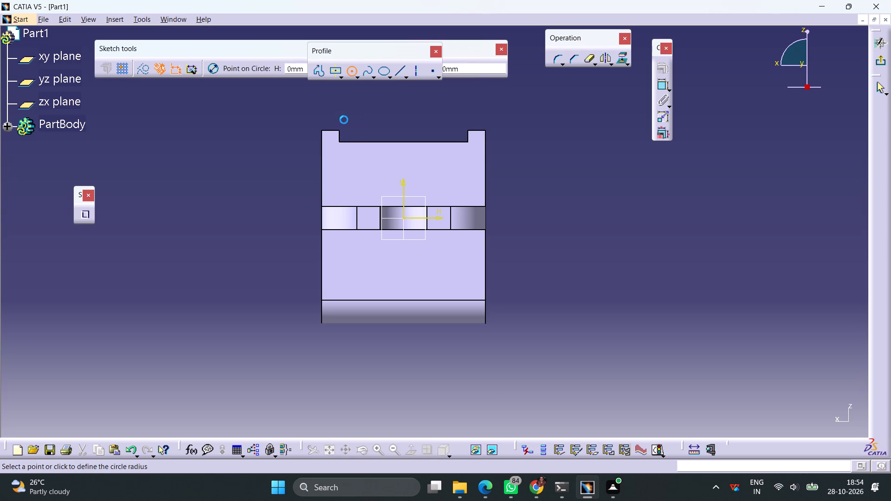
left_click(354, 112)
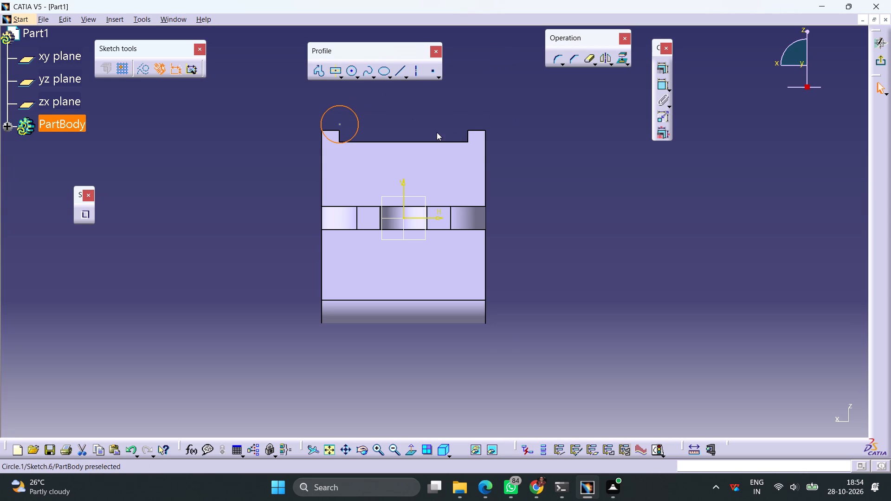
Constrain the circle's centre coincident with the notch's nearby upper corner vertex.
left_click(340, 124)
left_click(340, 129, "ctrl")
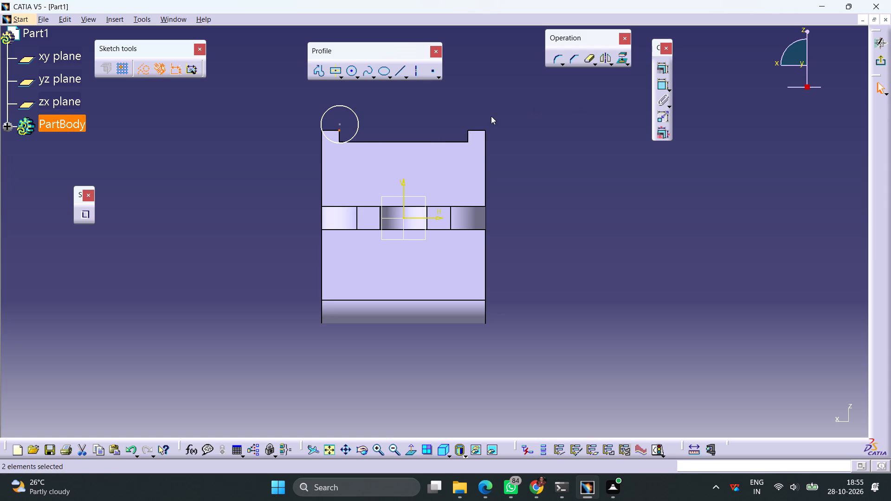
left_click(342, 125, "ctrl")
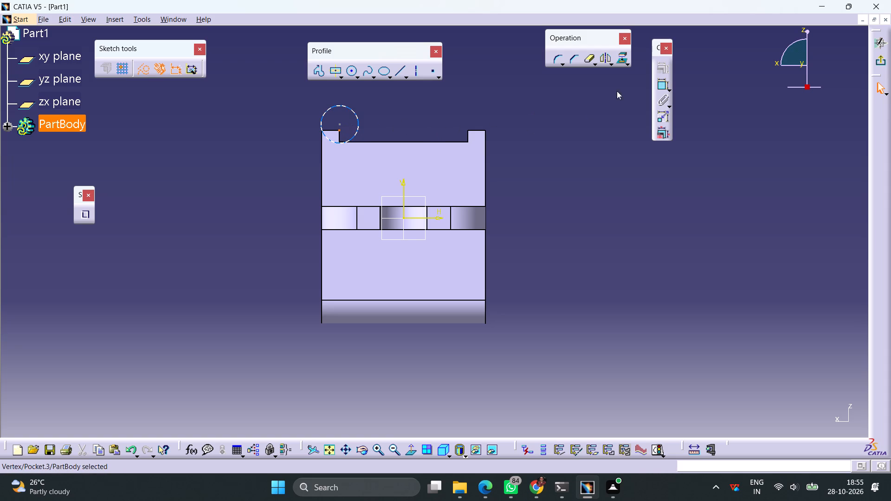
left_click(604, 142)
left_click(533, 132)
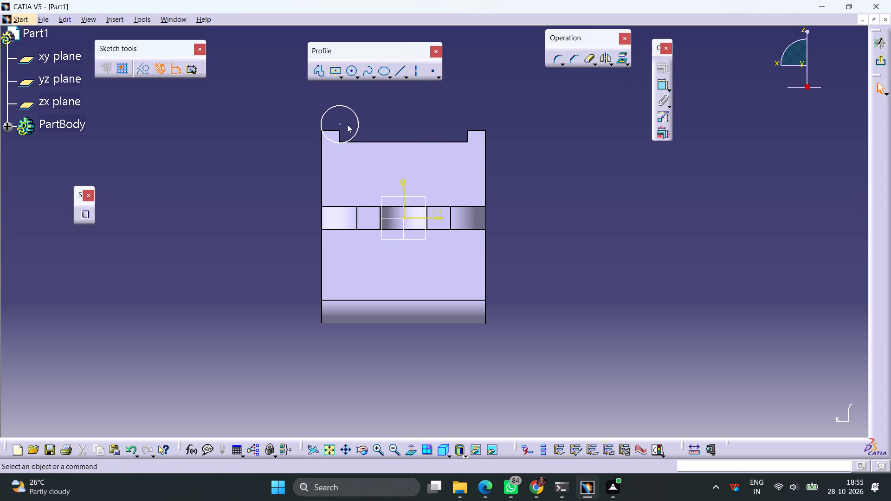
left_click(339, 124)
left_click(340, 131, "ctrl")
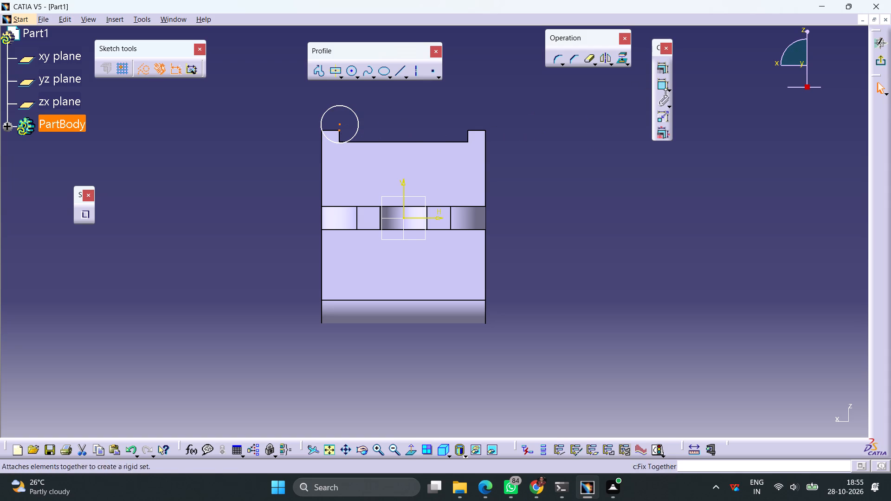
left_click(661, 66)
left_click(811, 257)
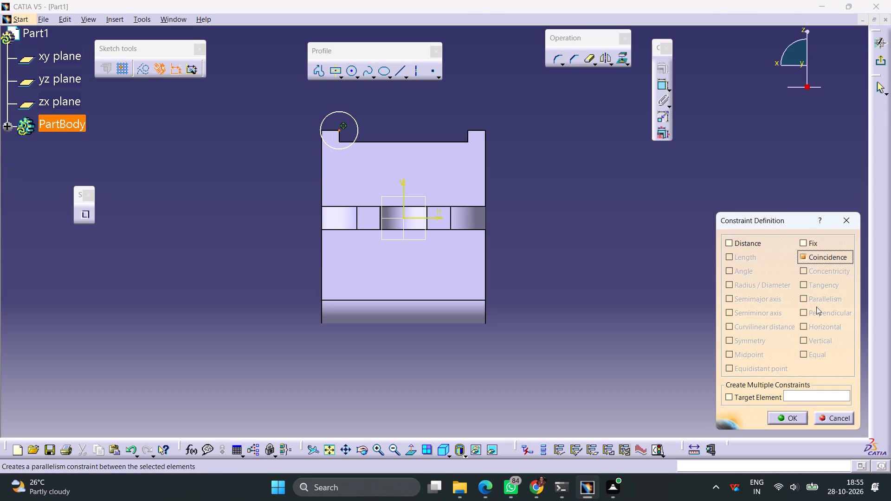
left_click(783, 414)
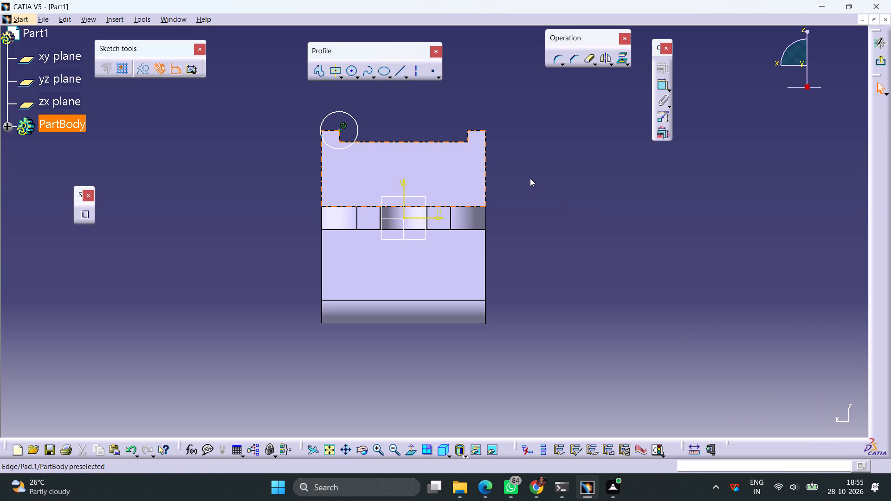
Dimension the circle's diameter and set it to 25 mm.
left_click(355, 119)
left_click(660, 85)
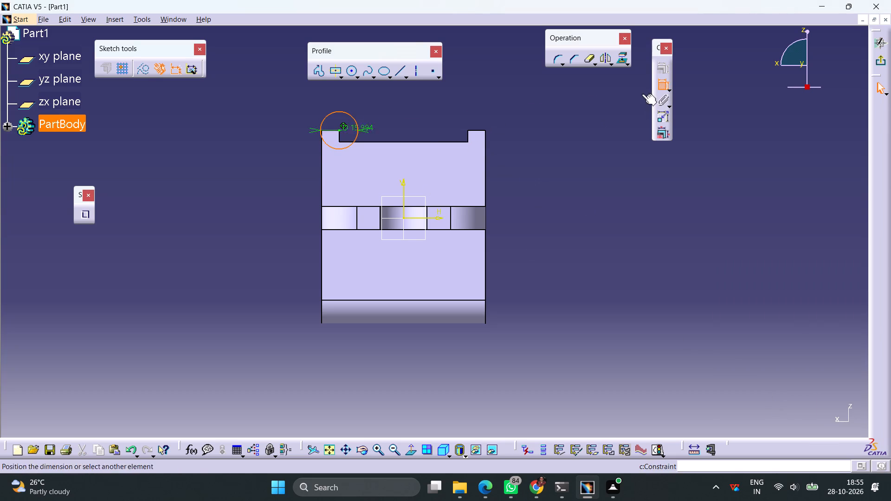
left_click(287, 173)
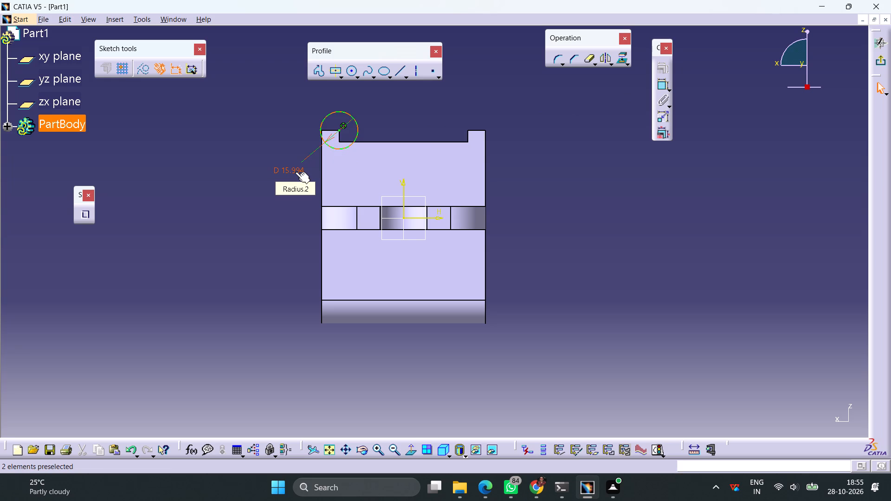
double_click(295, 171)
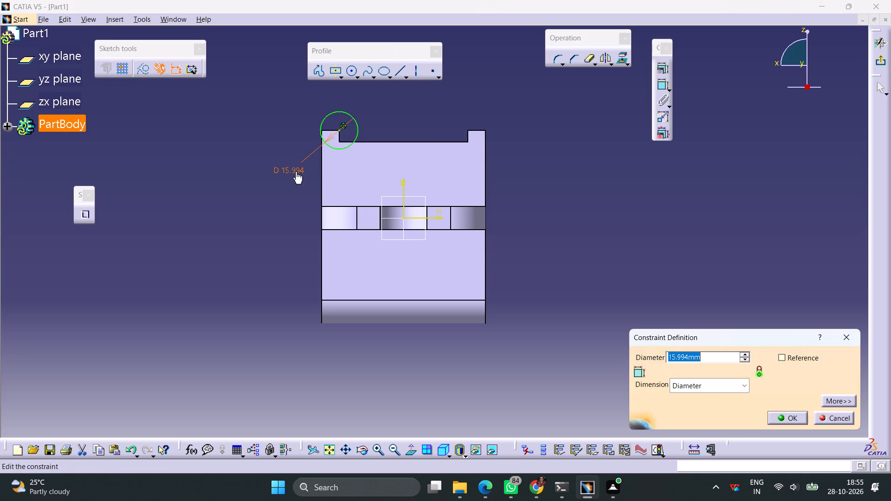
type("25")
key("Return")
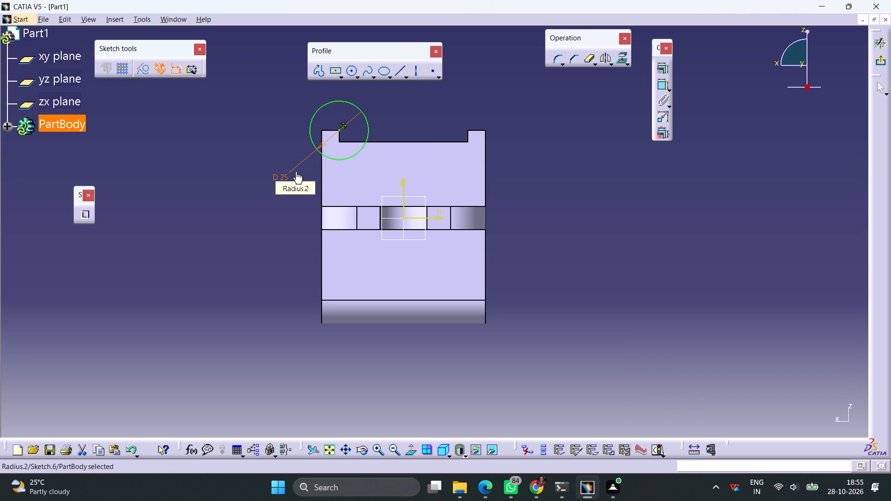
Move the circle's diameter dimension aside and delete the coincidence constraint at the circle's centre.
left_click(342, 126)
left_click(349, 131)
left_click(344, 128)
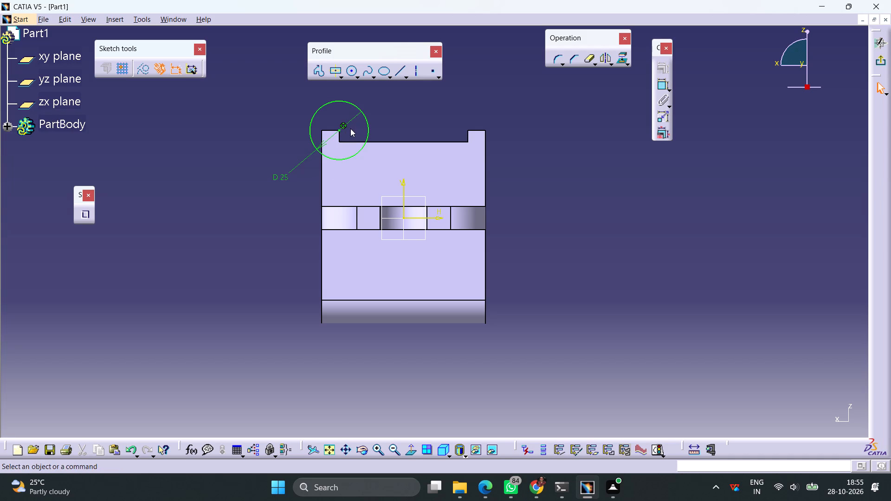
left_click(345, 127)
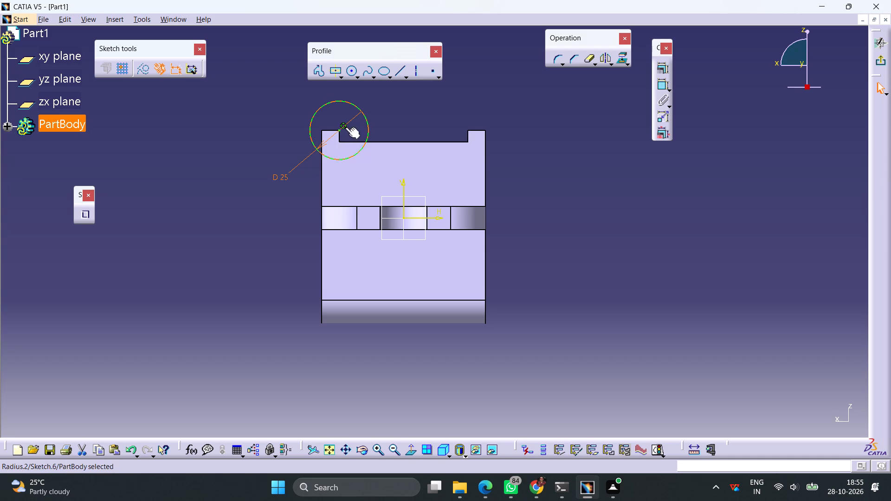
left_click(344, 128)
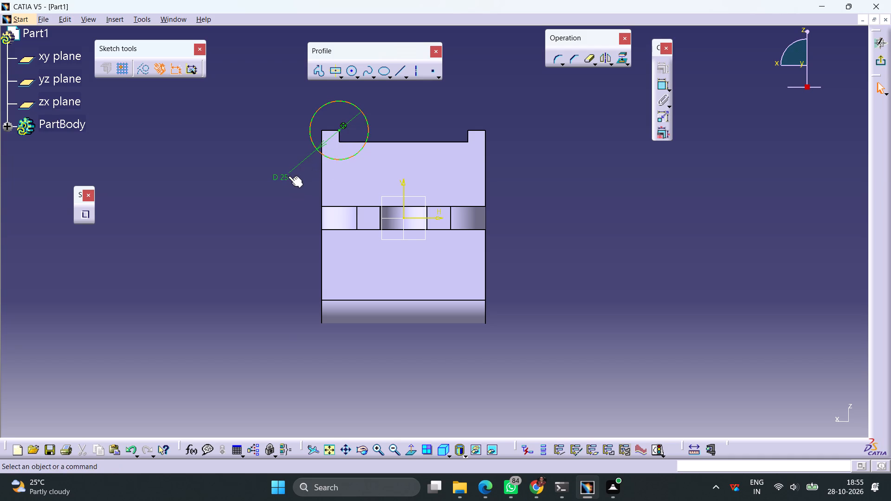
left_click_drag(288, 171, 285, 122)
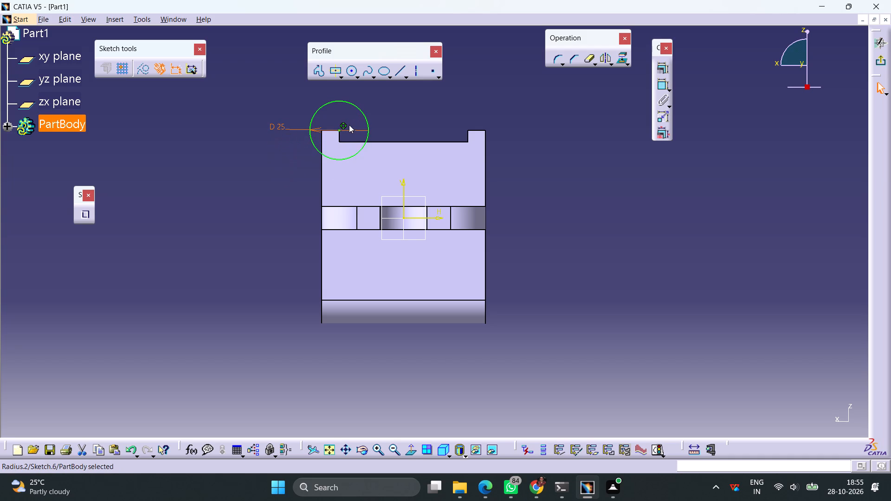
left_click(344, 125)
key("Delete")
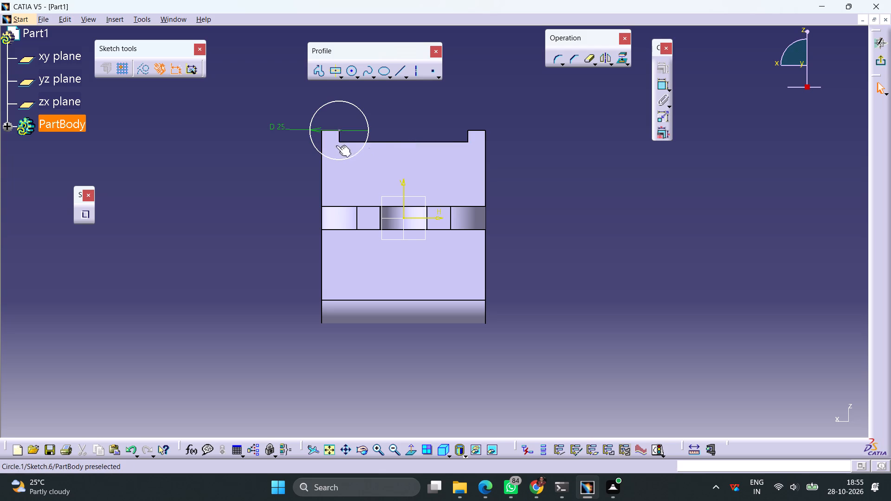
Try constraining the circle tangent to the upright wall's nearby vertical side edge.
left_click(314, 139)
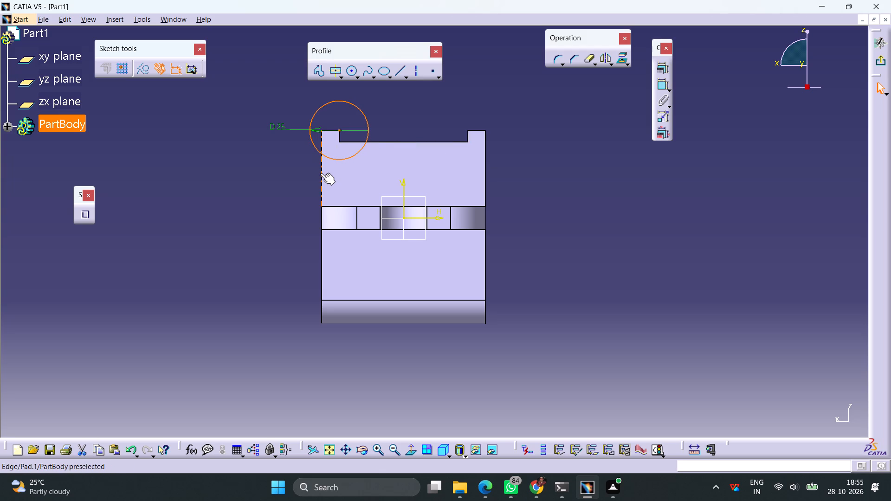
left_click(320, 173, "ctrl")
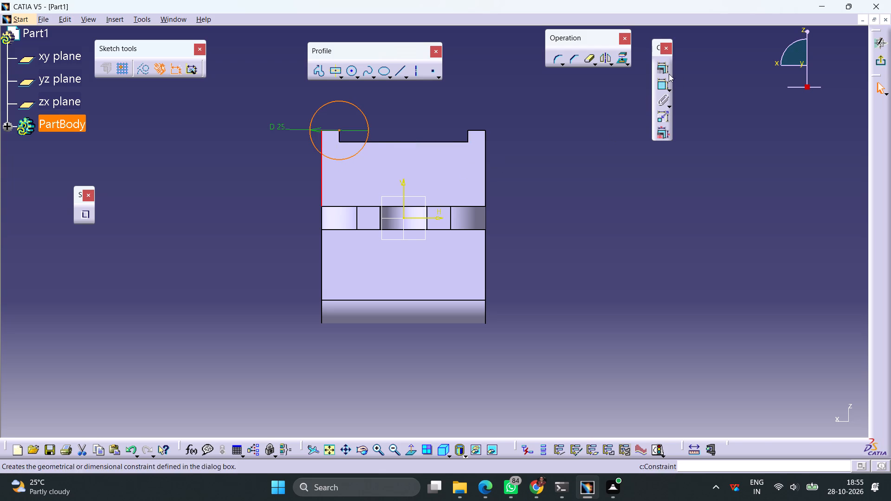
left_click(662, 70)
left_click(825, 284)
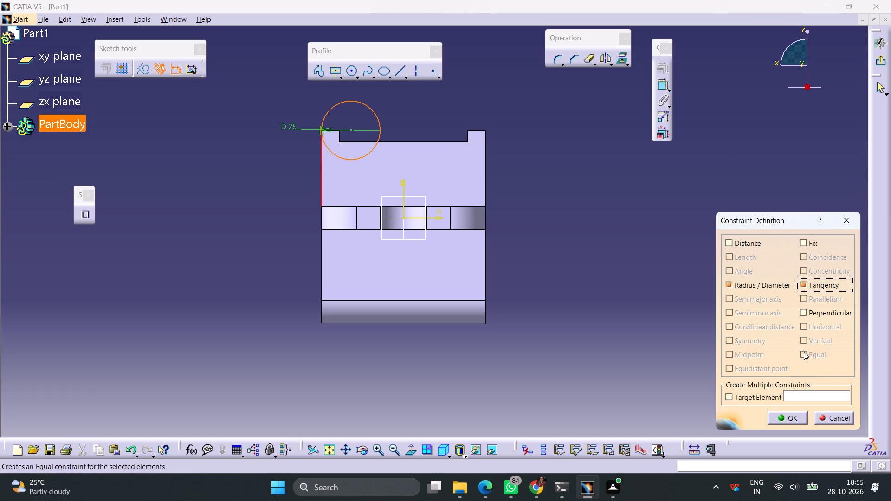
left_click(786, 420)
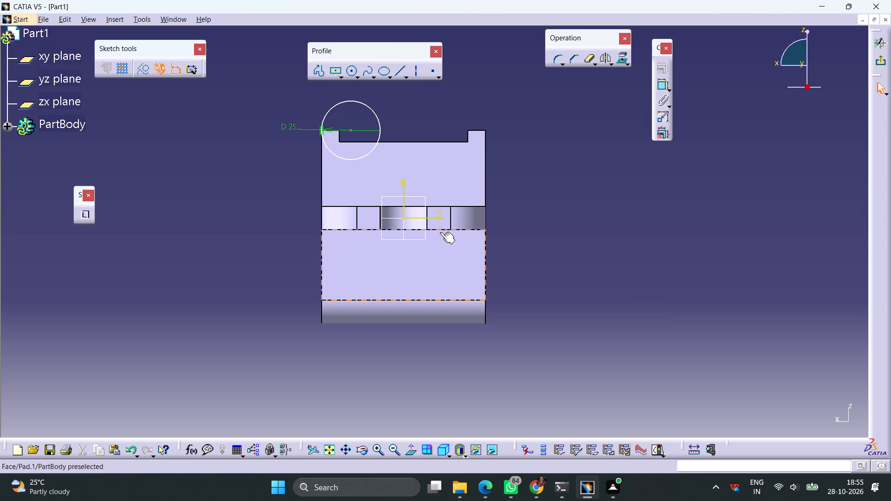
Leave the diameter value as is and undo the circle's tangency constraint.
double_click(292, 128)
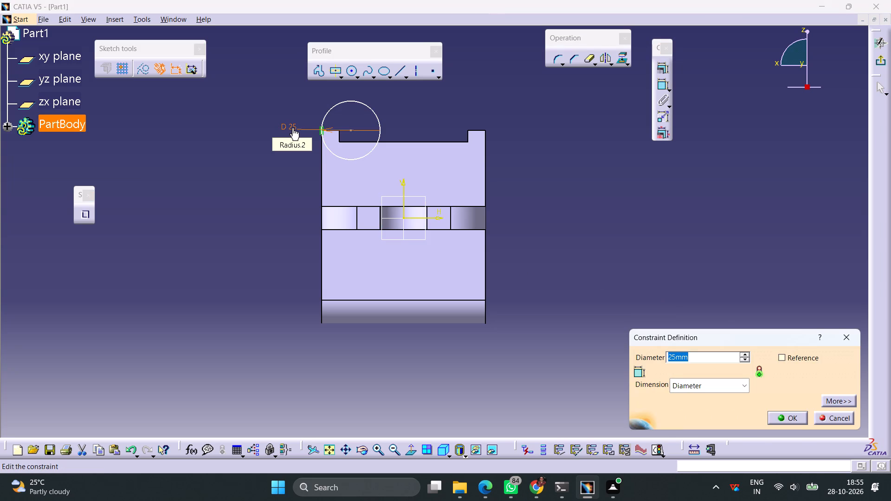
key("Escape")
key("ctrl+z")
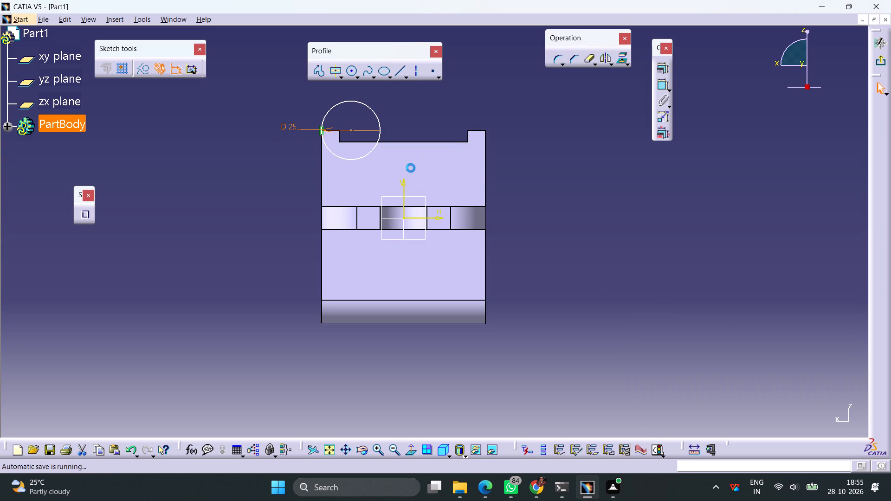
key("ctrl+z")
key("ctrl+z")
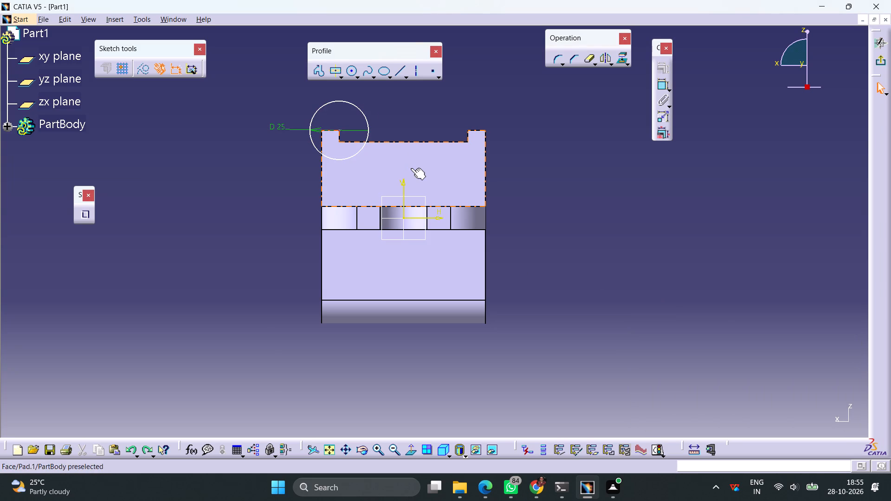
Set the circle's diameter to 15 mm.
left_click(518, 164)
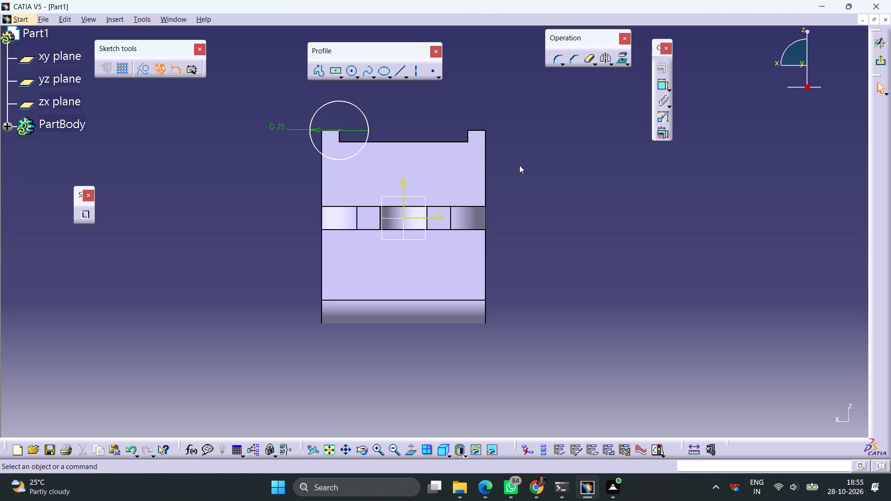
double_click(283, 126)
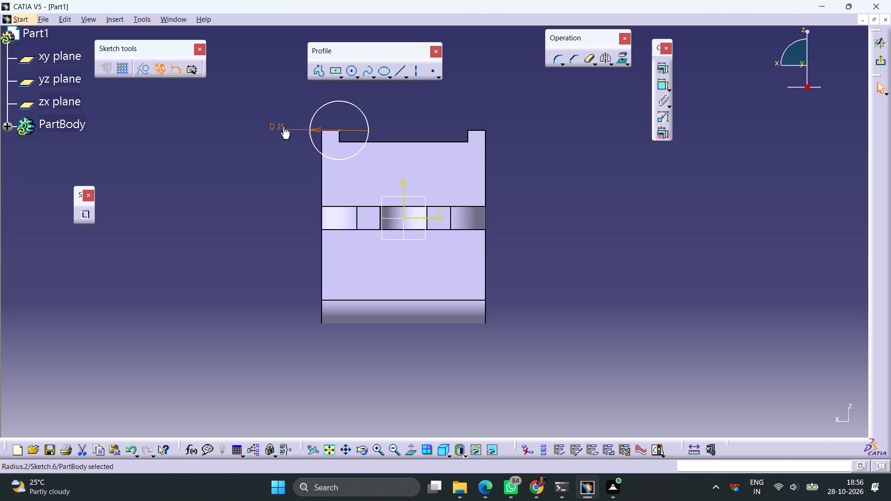
type("15")
key("Return")
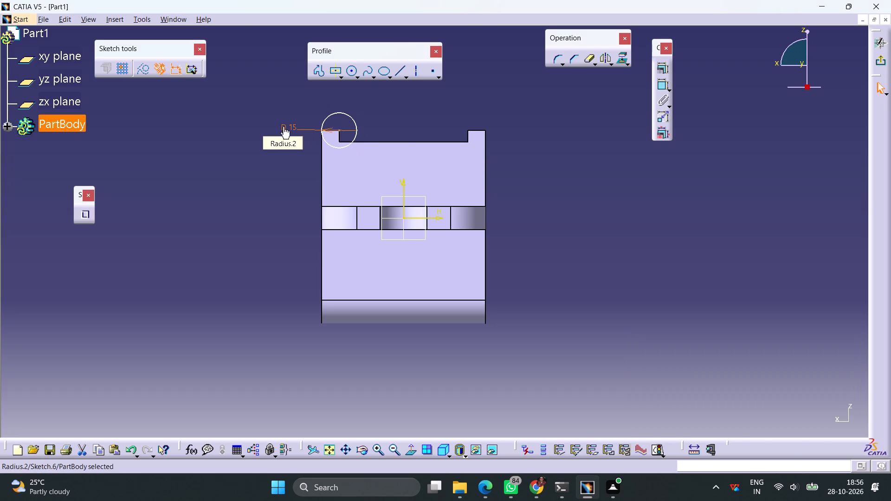
Make the circle's centre coincident with the notch's nearby upper corner and exit the sketch.
middle_click_drag(380, 170, 387, 151, "ctrl")
middle_click_drag(384, 148, 410, 192)
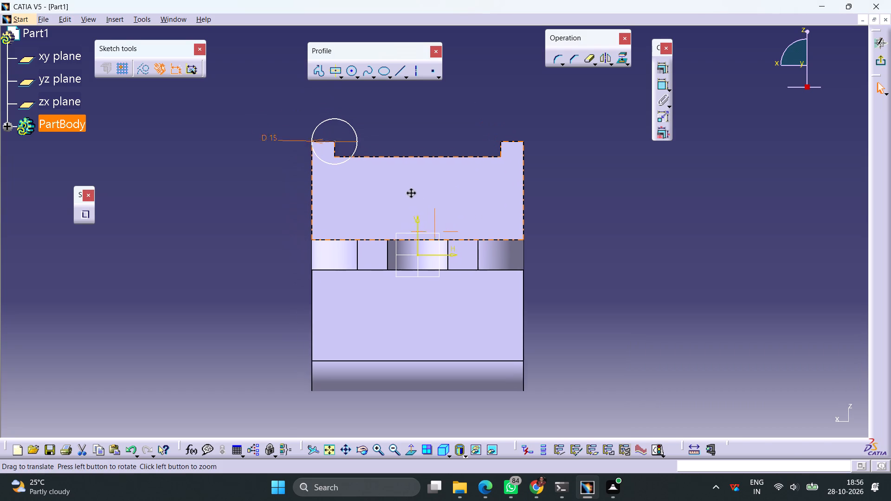
middle_click_drag(410, 192, 444, 219)
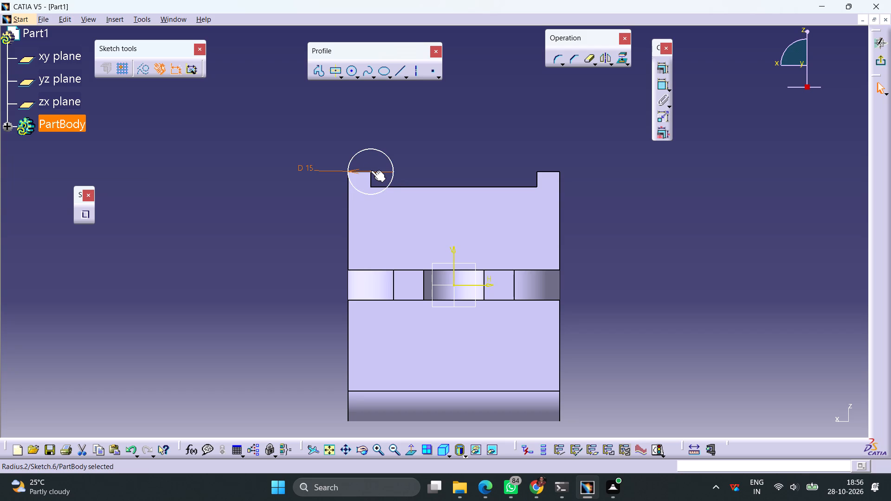
left_click_drag(371, 170, 371, 158)
left_click(370, 171, "ctrl")
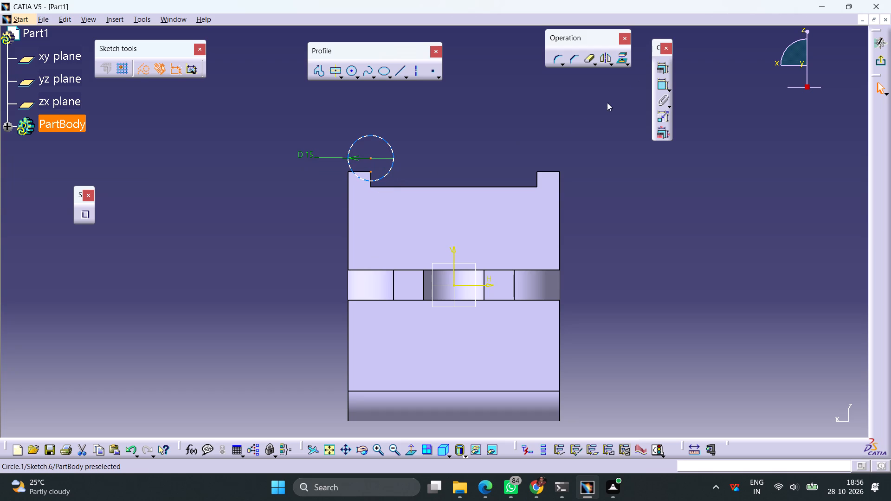
left_click(659, 67)
left_click(824, 259)
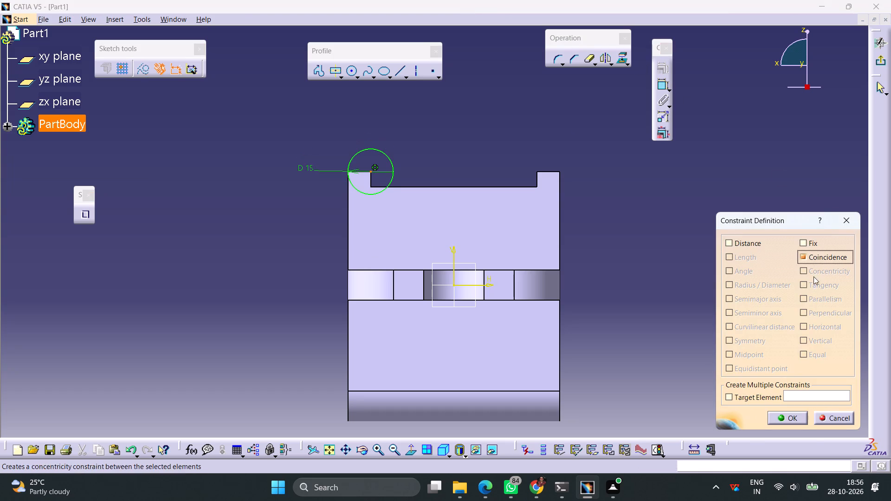
left_click(794, 417)
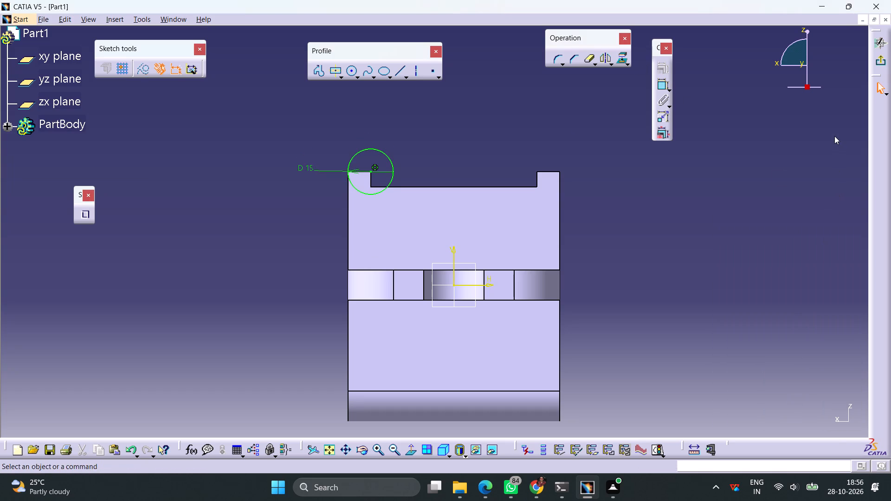
left_click(878, 61)
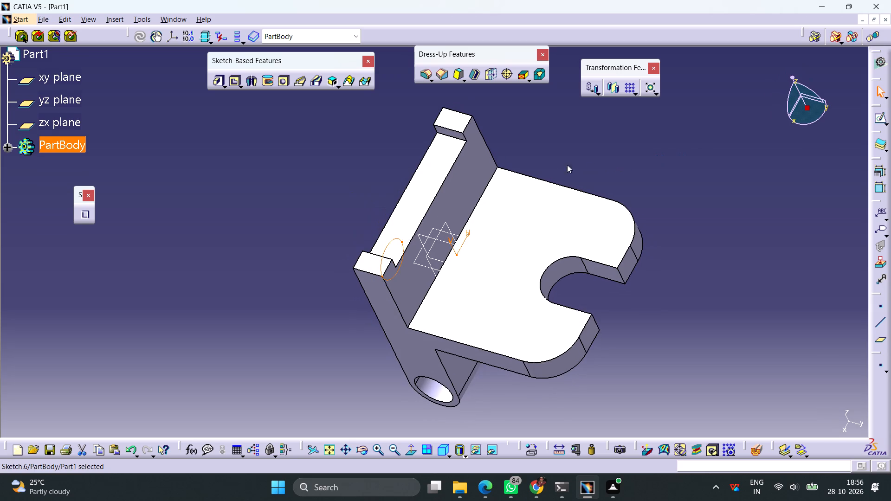
Pad the 15 mm circle by 12 mm in the reversed direction, into the upright wall.
left_click(218, 83)
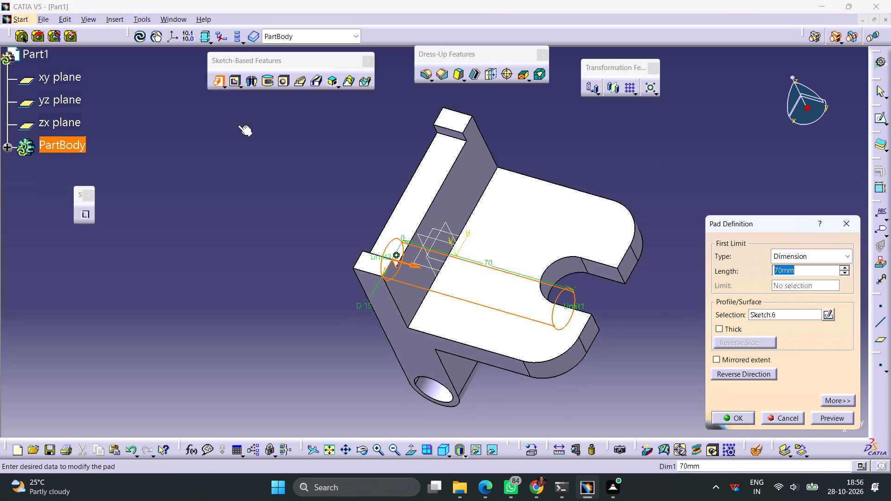
left_click(743, 361)
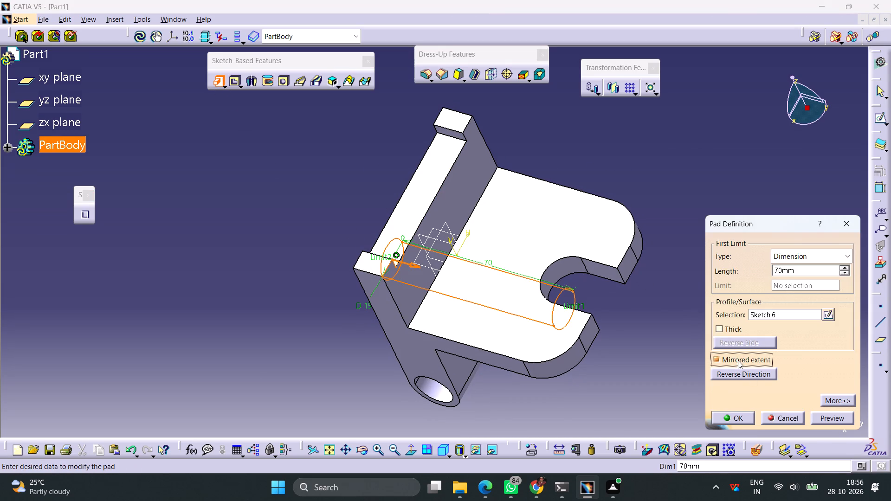
left_click(738, 360)
left_click(739, 373)
left_click_drag(810, 274, 808, 274)
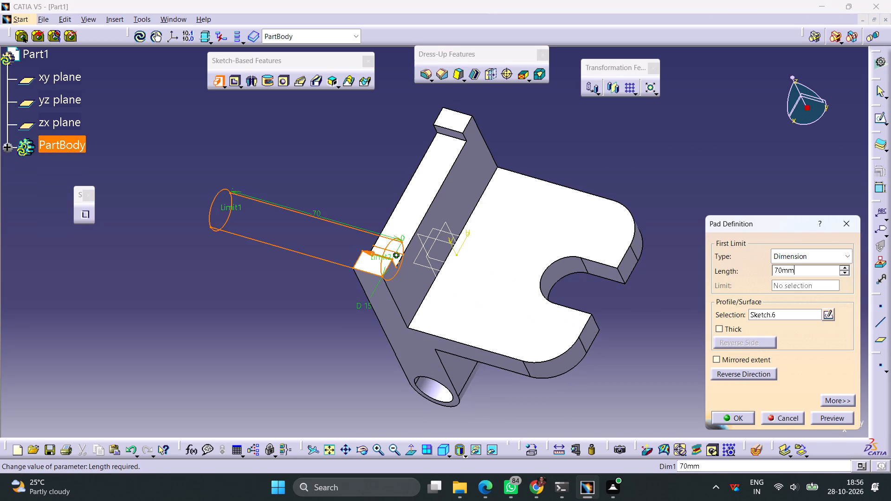
left_click_drag(808, 274, 727, 274)
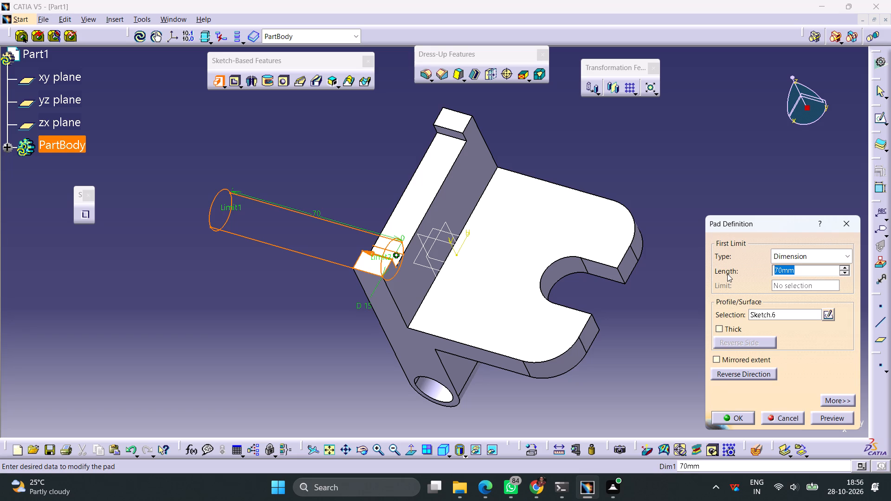
type("12")
key("Return")
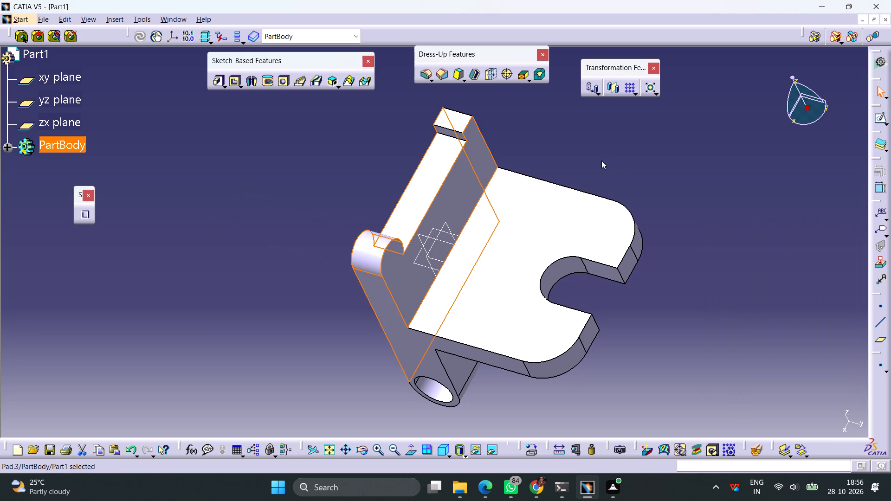
left_click(602, 161)
Start a sketch on the upright wall's plate-side face and draw a circle above the notch near its square-cornered end.
left_click(482, 157)
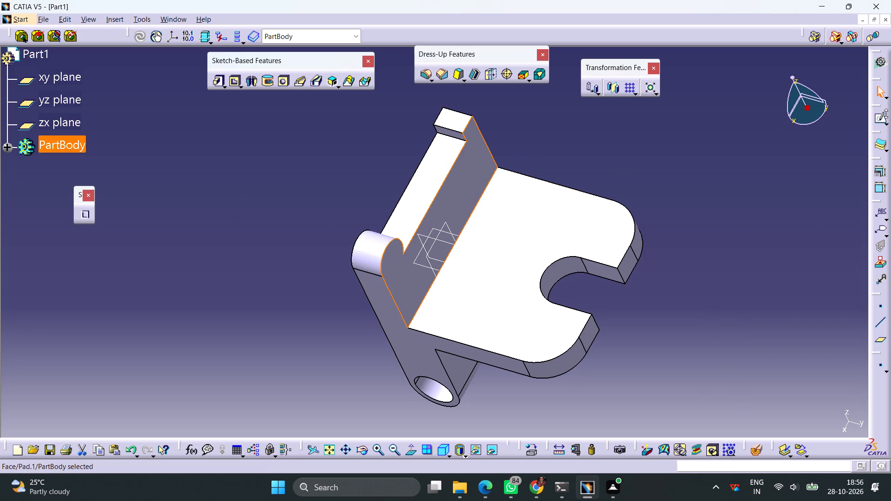
left_click(879, 118)
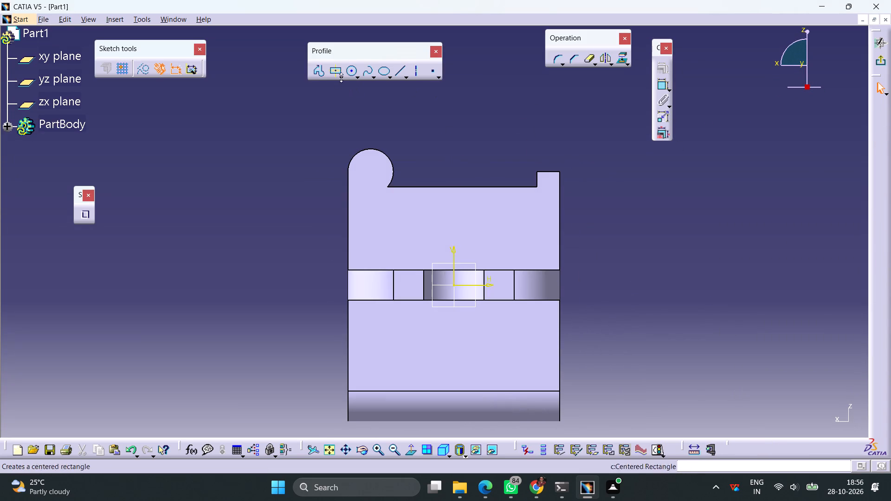
left_click(351, 73)
left_click(508, 144)
left_click(524, 131)
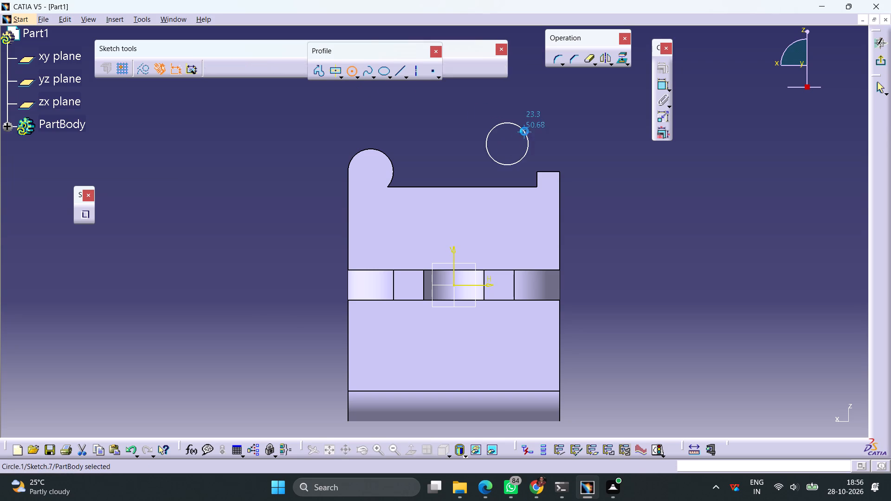
left_click(616, 154)
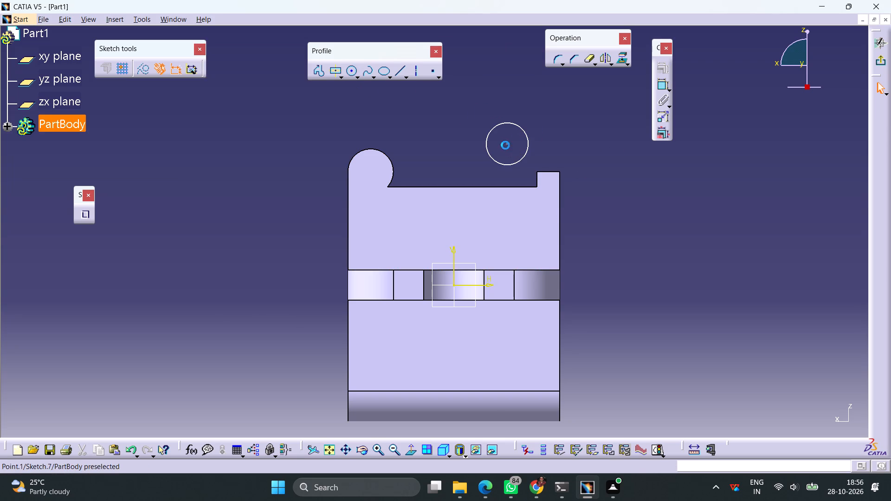
Make the new circle's centre coincident with the upper corner at the notch's square end.
left_click(505, 145)
left_click(536, 173, "ctrl")
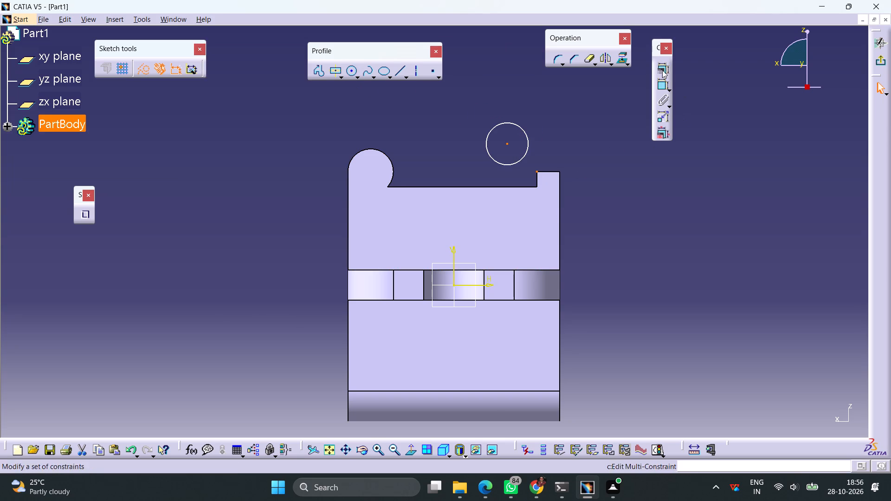
left_click(662, 69)
left_click(822, 255)
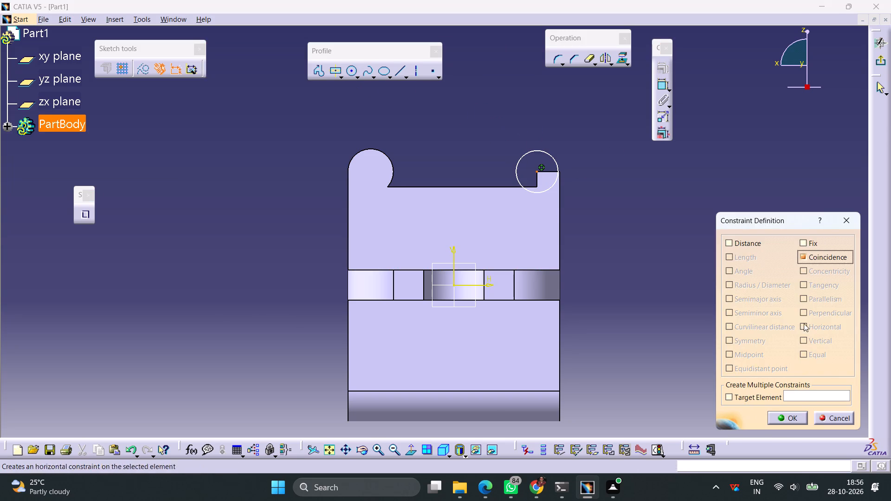
left_click(790, 419)
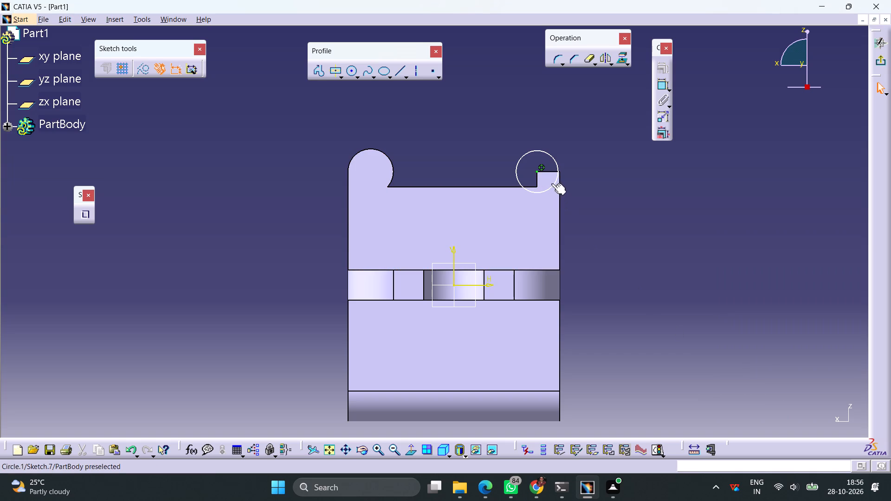
Constrain the circle tangent to the upright wall's adjacent vertical side edge and exit the sketch.
left_click(555, 184)
left_click(560, 197, "ctrl")
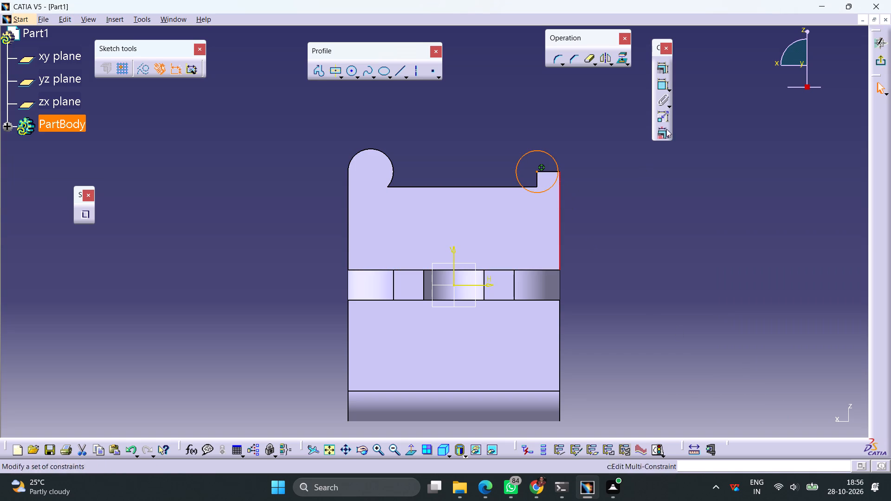
left_click(666, 68)
left_click(823, 285)
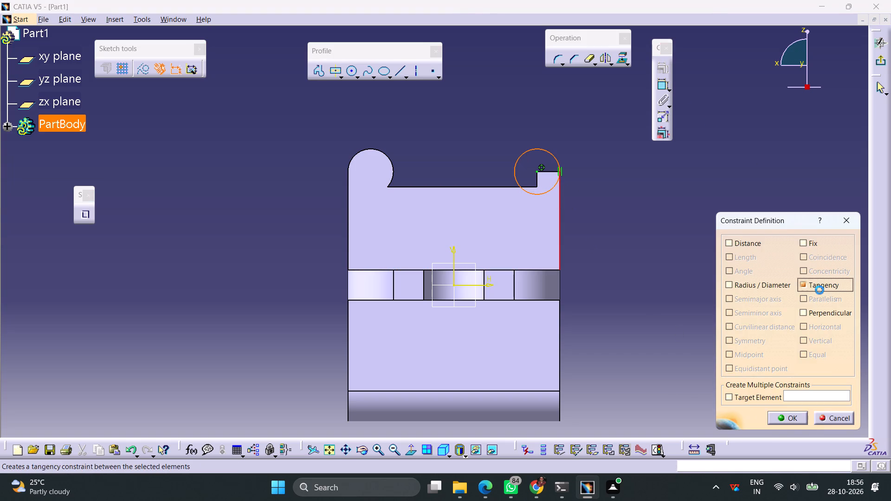
left_click(790, 414)
left_click(875, 60)
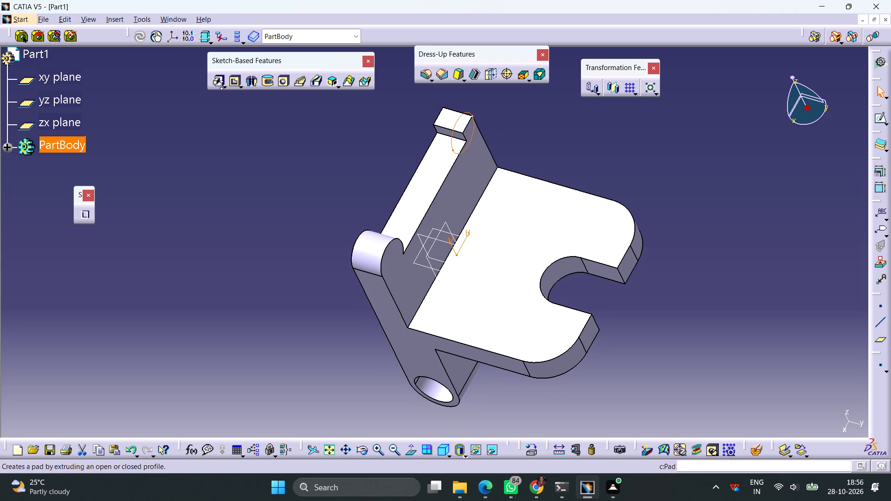
Pad the second circle by 12 mm in the reversed direction, into the upright wall.
left_click(214, 83)
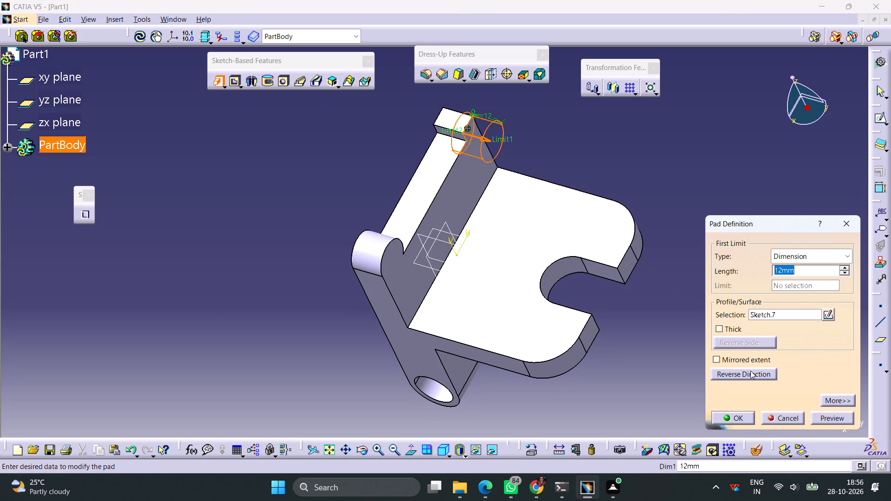
left_click(746, 380)
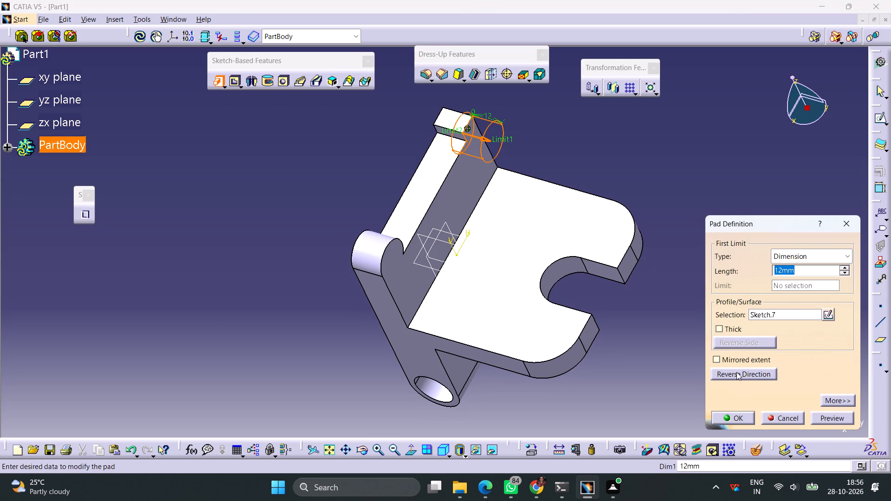
left_click(736, 372)
left_click(730, 417)
left_click(692, 275)
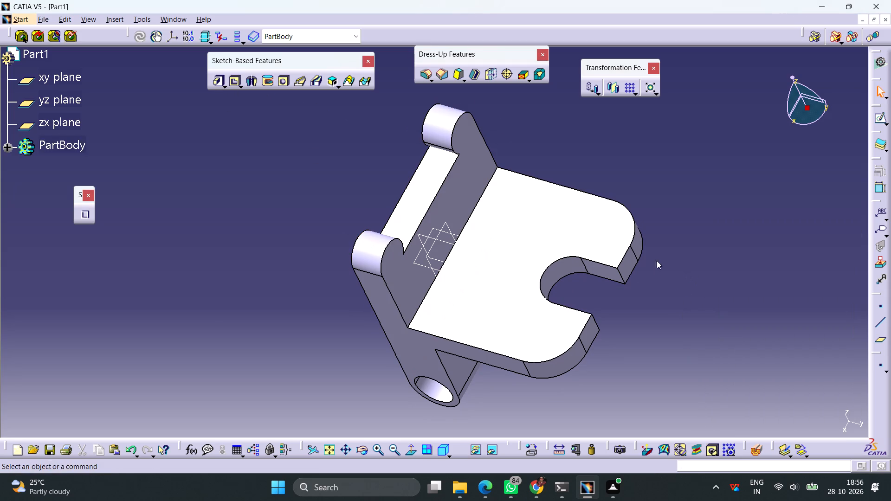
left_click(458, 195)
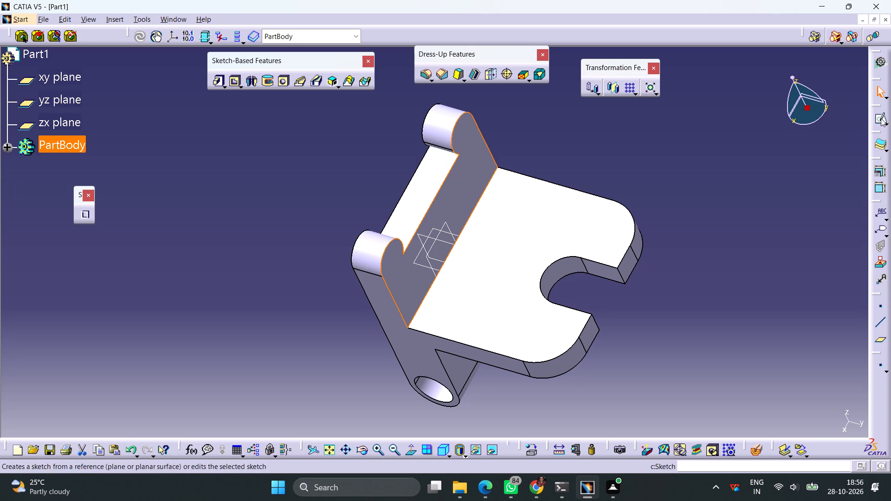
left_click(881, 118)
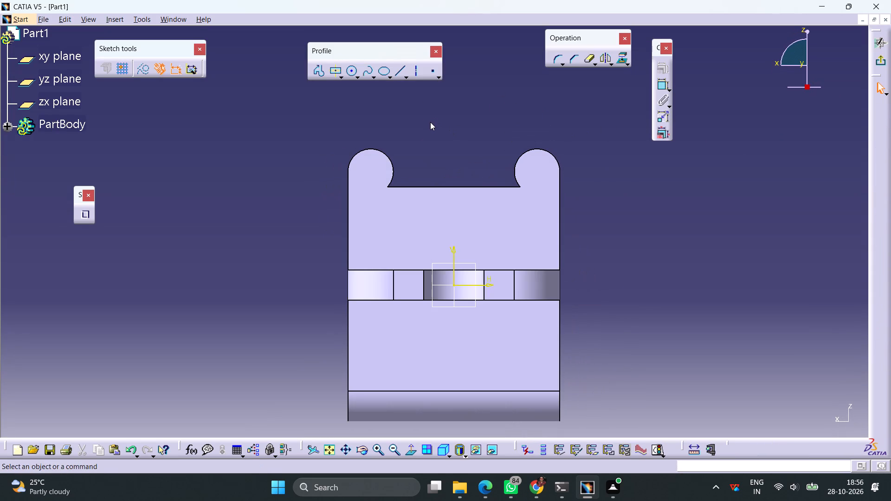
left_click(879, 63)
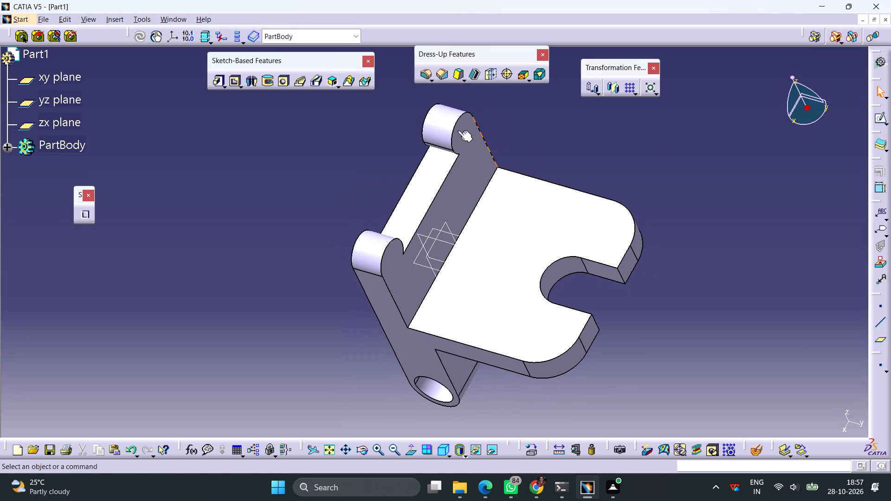
Add a 5 mm face-face fillet between the negative-X lug's round face and the notch's bottom face.
left_click(433, 79)
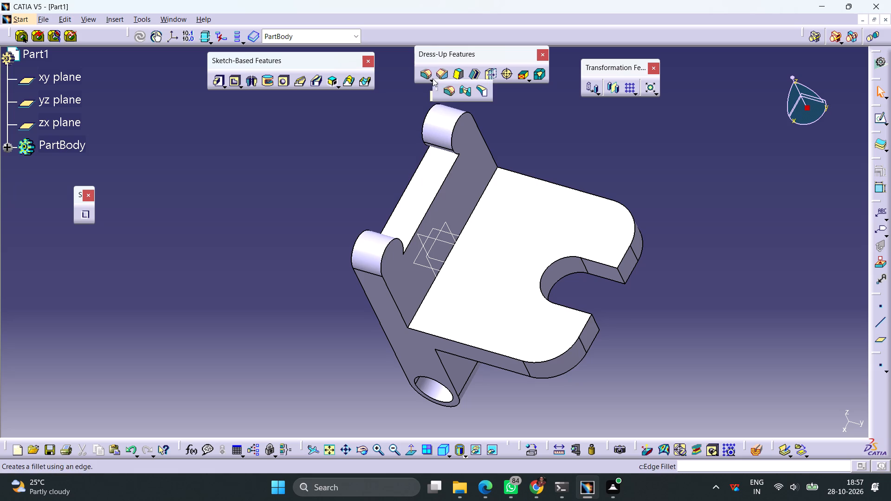
left_click(461, 90)
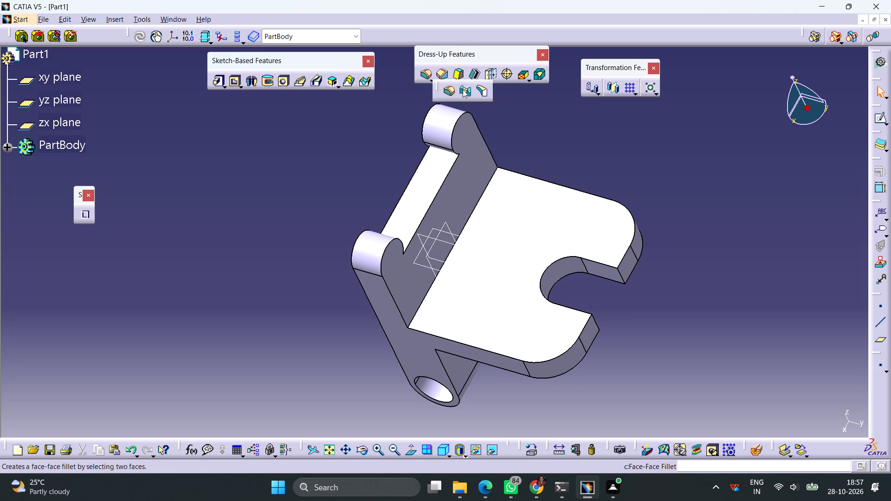
middle_click_drag(371, 175, 387, 76)
right_click_drag(371, 175, 387, 76)
left_click(473, 184)
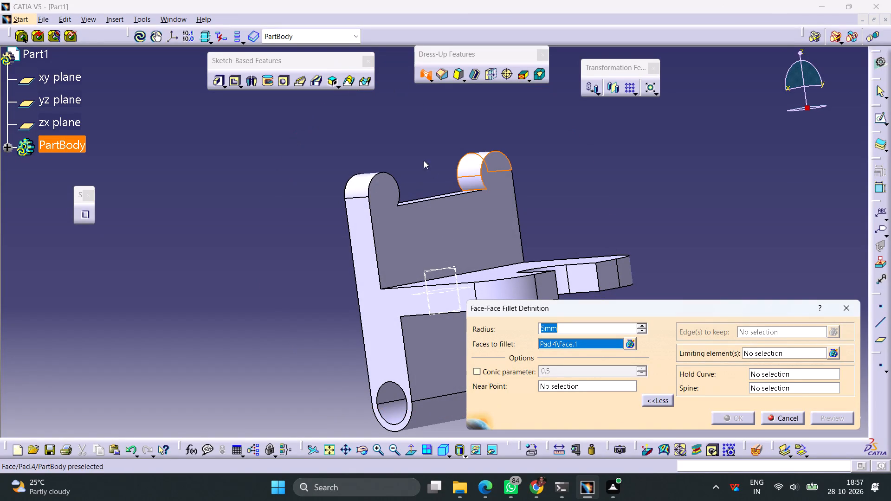
middle_click_drag(417, 142, 420, 193)
right_click_drag(417, 142, 420, 193)
left_click(444, 185)
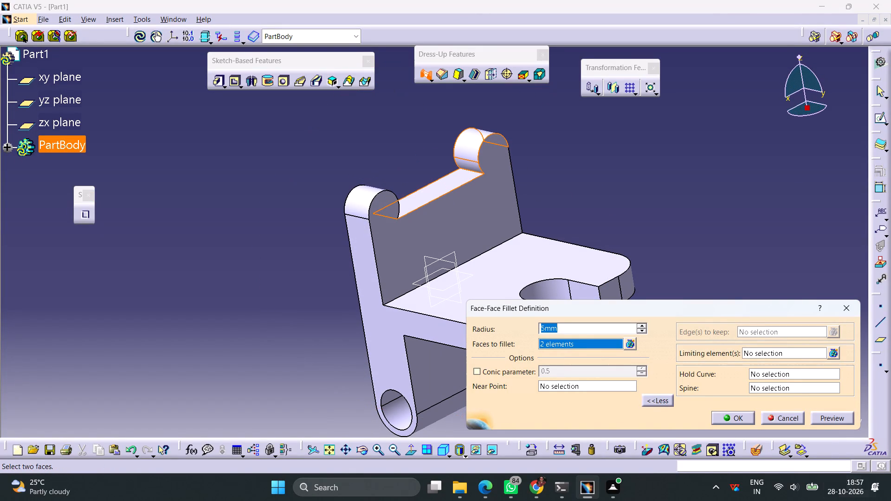
left_click(835, 422)
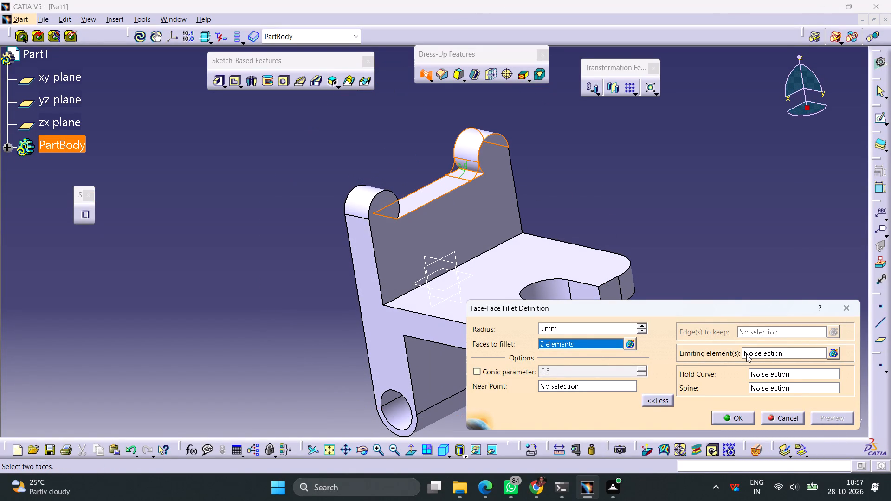
left_click(736, 415)
left_click(681, 255)
Add a 5 mm face-face fillet between the notch's bottom face and the positive-X lug's round face.
middle_click_drag(661, 213, 543, 255)
right_click_drag(653, 213, 543, 255)
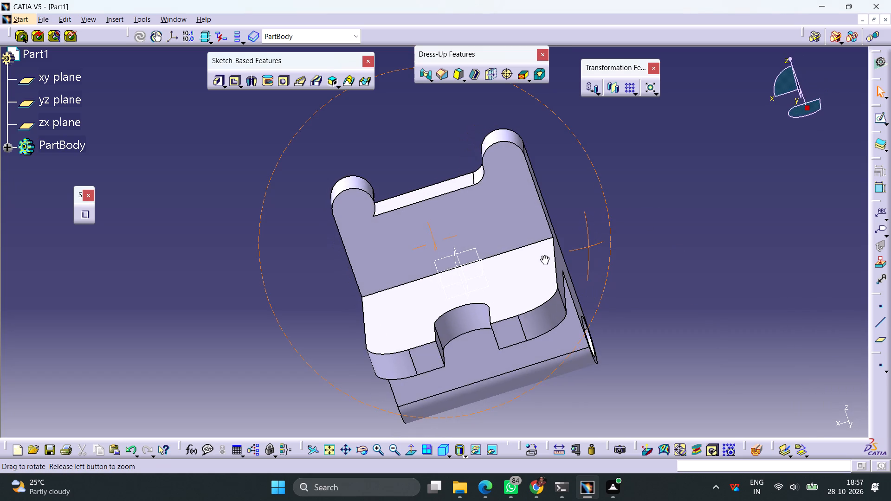
right_click_drag(543, 255, 530, 320)
middle_click_drag(543, 255, 530, 320)
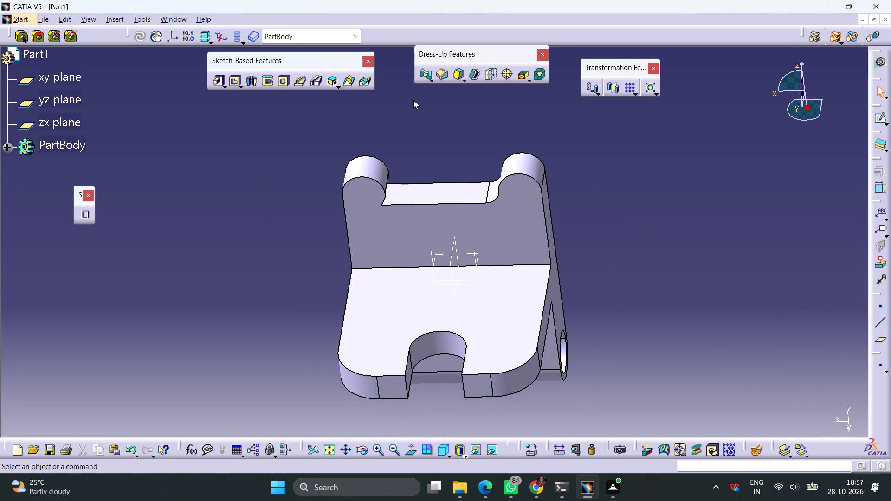
left_click(424, 72)
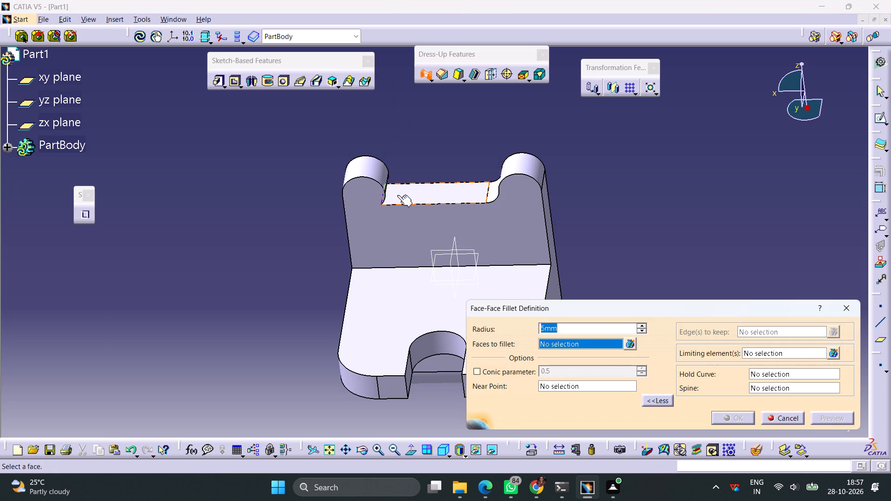
left_click(402, 195)
left_click(381, 177)
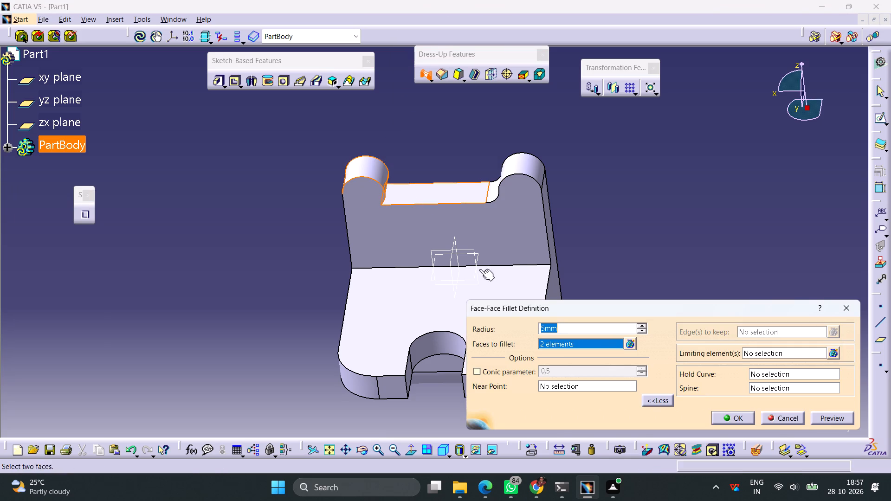
left_click(821, 421)
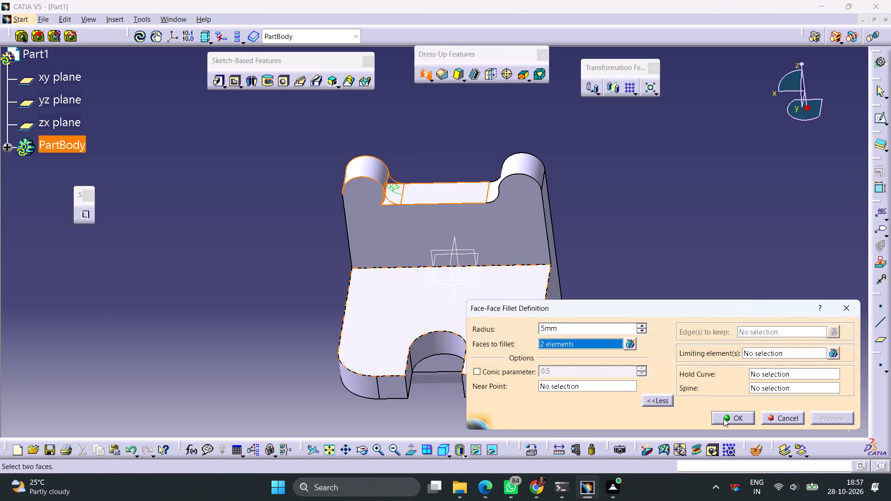
left_click(723, 417)
left_click(624, 195)
Start a sketch on the upright wall's plate-side face and draw a circle about 7.4 mm in diameter beside the negative-X lug.
left_click(524, 211)
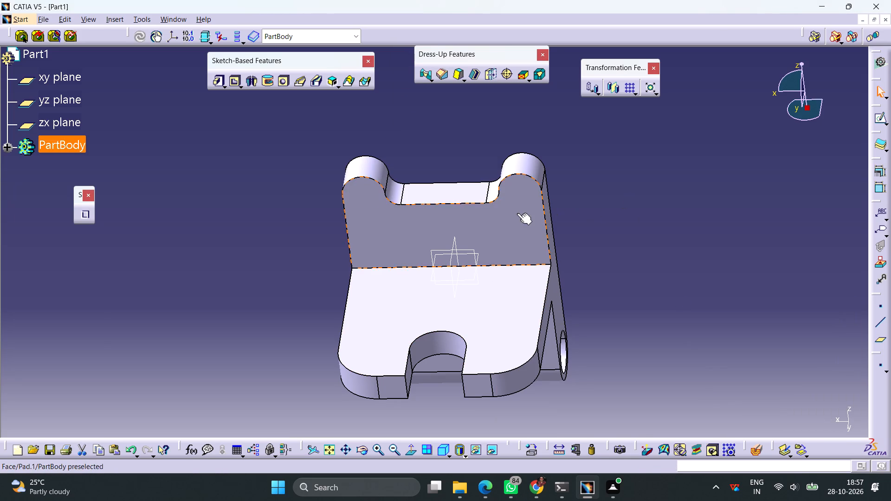
left_click(874, 119)
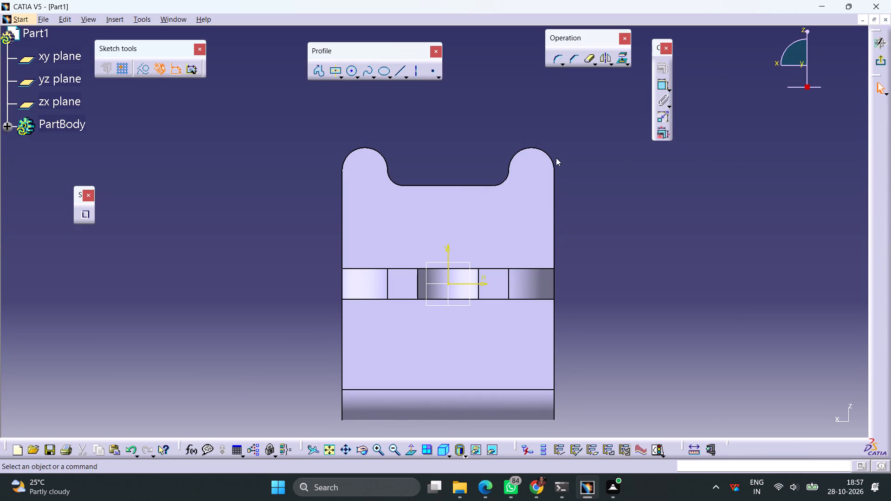
left_click(349, 73)
left_click(638, 226)
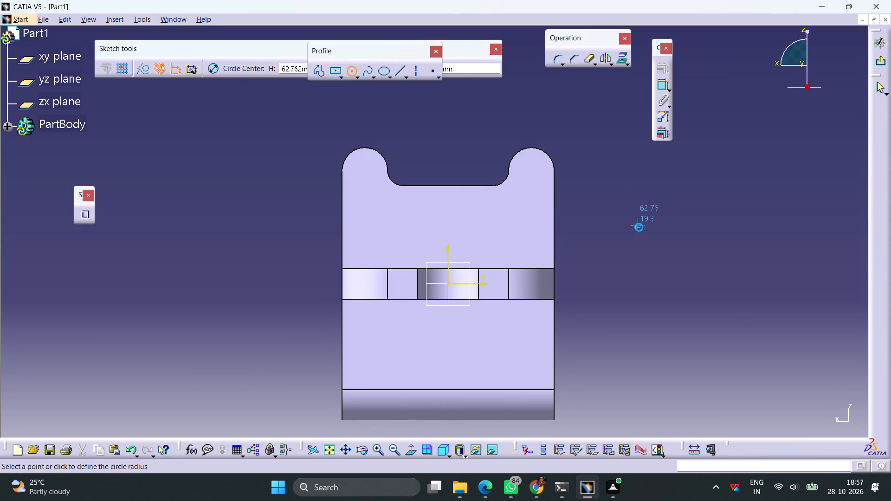
left_click(650, 220)
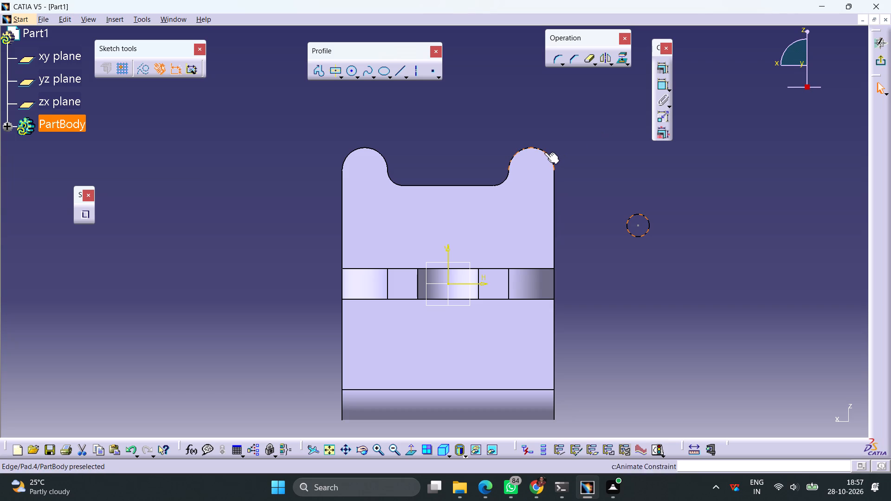
Constrain the new circle concentric with the negative-X lug's rounded edge.
left_click(542, 151, "ctrl")
left_click(659, 71)
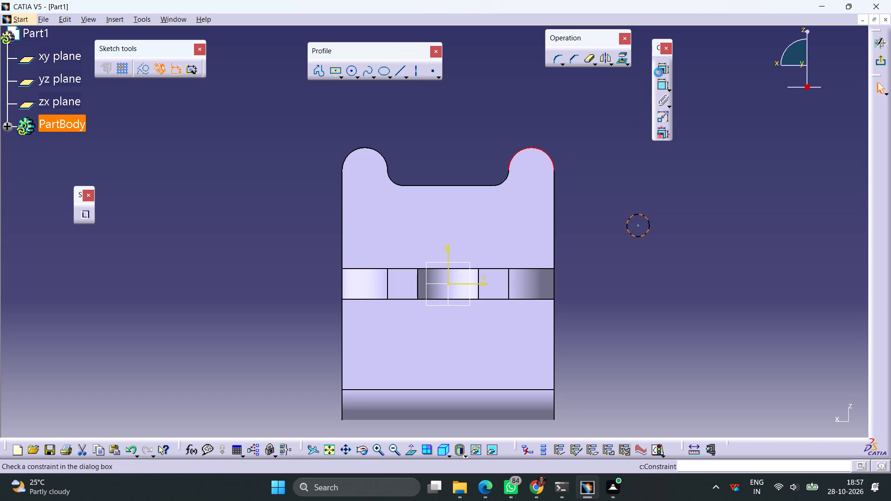
left_click(816, 269)
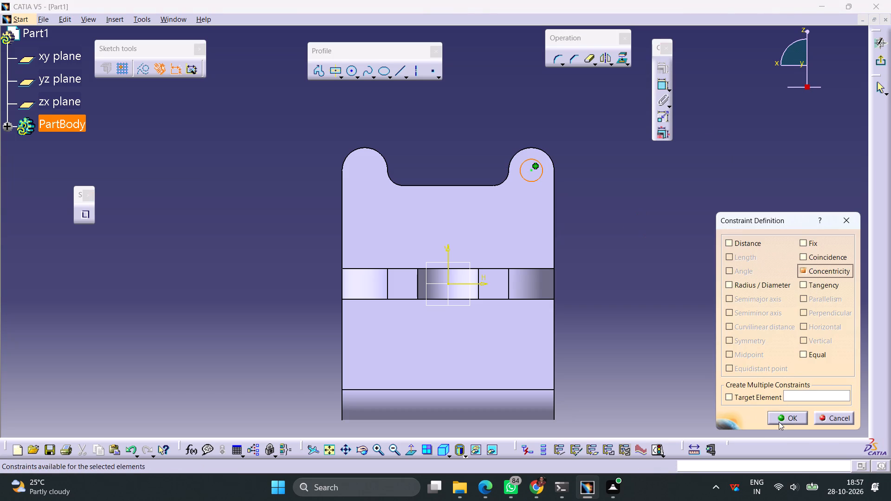
left_click(784, 417)
Dimension the circle in the negative-X lug with a 10 mm diameter and exit the sketch.
left_click(539, 177)
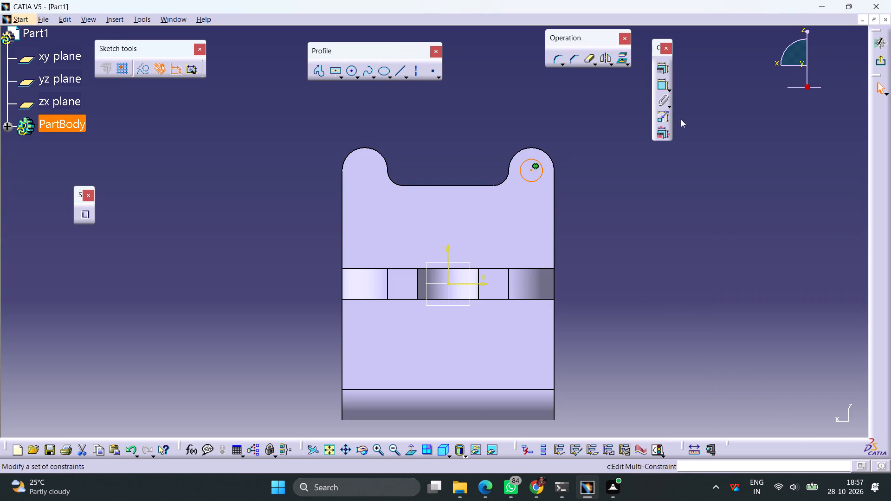
left_click(661, 83)
left_click(629, 180)
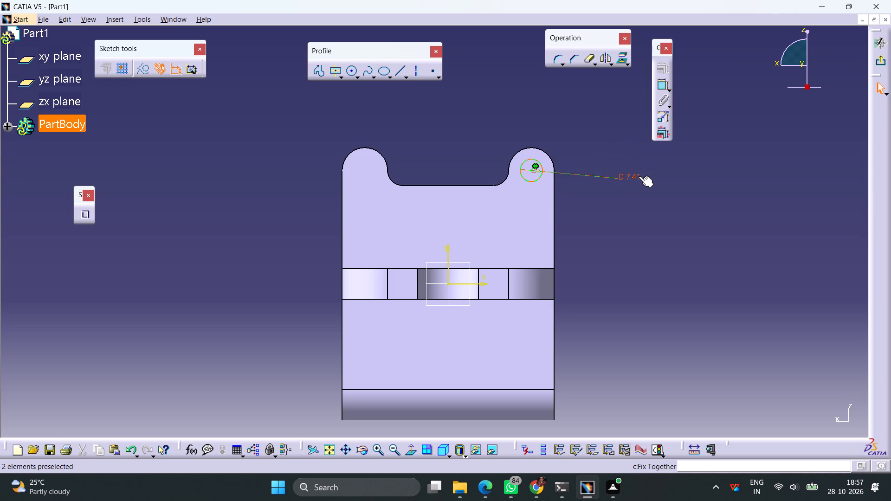
double_click(639, 176)
type("10")
key("Return")
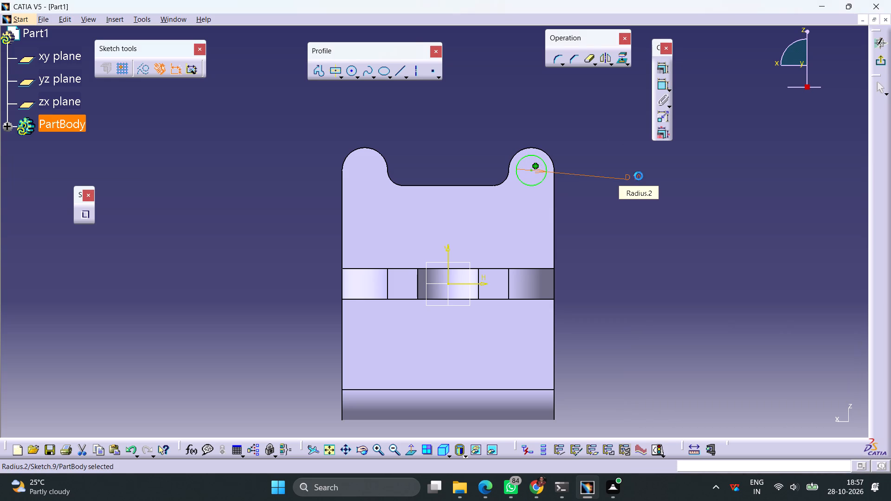
left_click(879, 57)
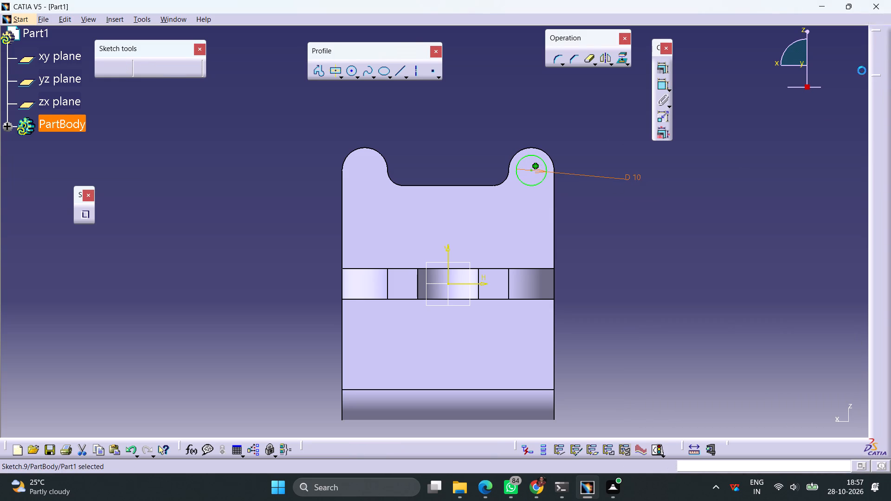
Pocket the circle 12 mm deep through the negative-X lug.
left_click(231, 83)
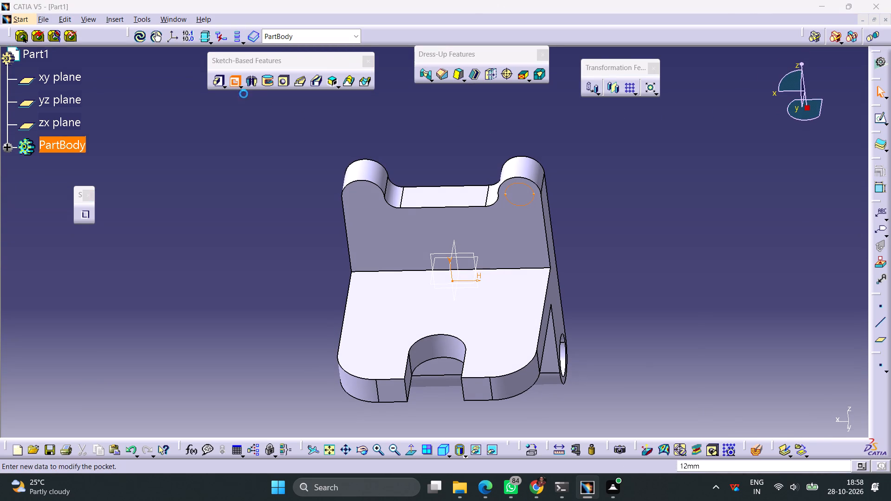
left_click(738, 418)
left_click(676, 310)
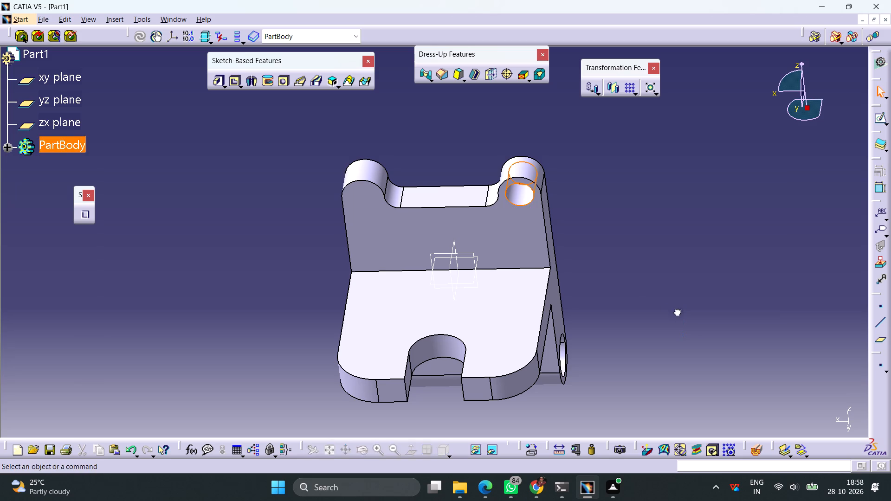
Start another sketch on the upright wall's plate-side face and draw a circle about 11 mm in diameter beside the positive-X lug.
left_click(377, 228)
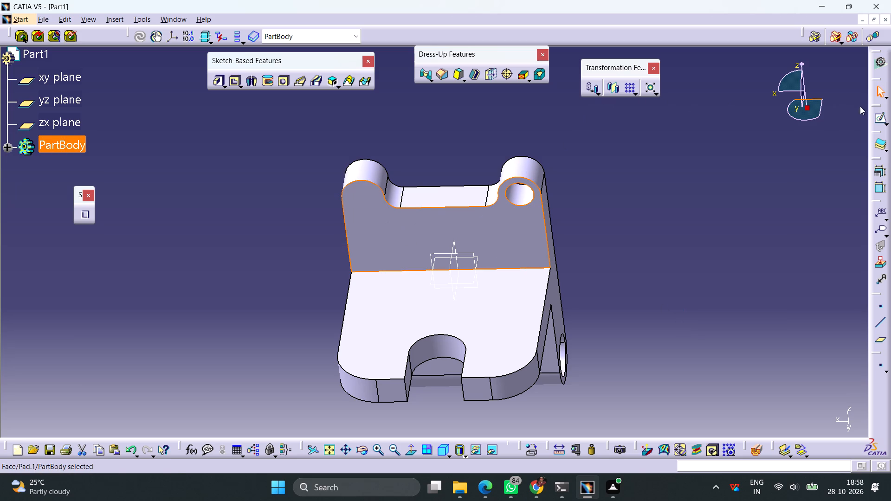
left_click(878, 118)
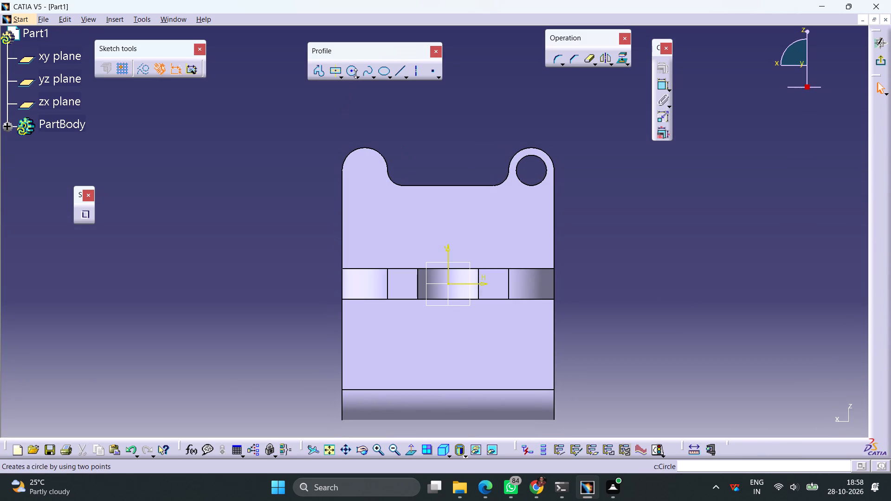
left_click(353, 71)
left_click(258, 197)
left_click(271, 185)
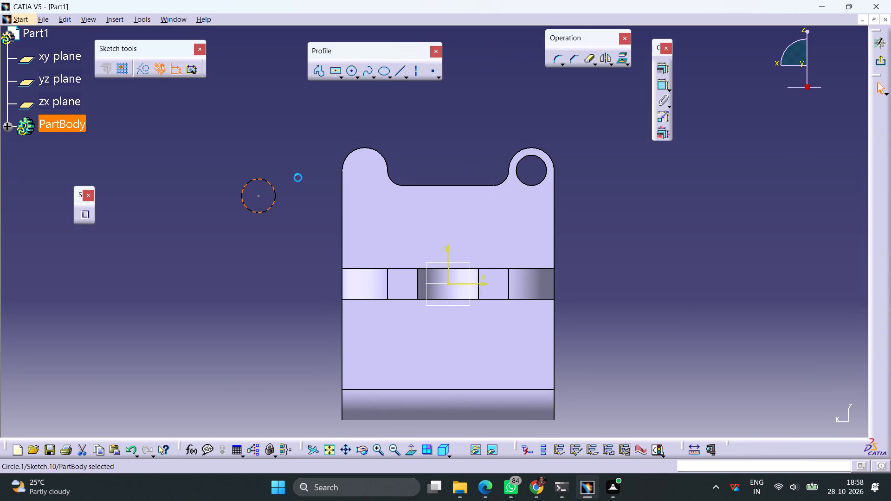
Constrain the new circle concentric with the positive-X lug's rounded edge.
left_click(360, 148, "ctrl")
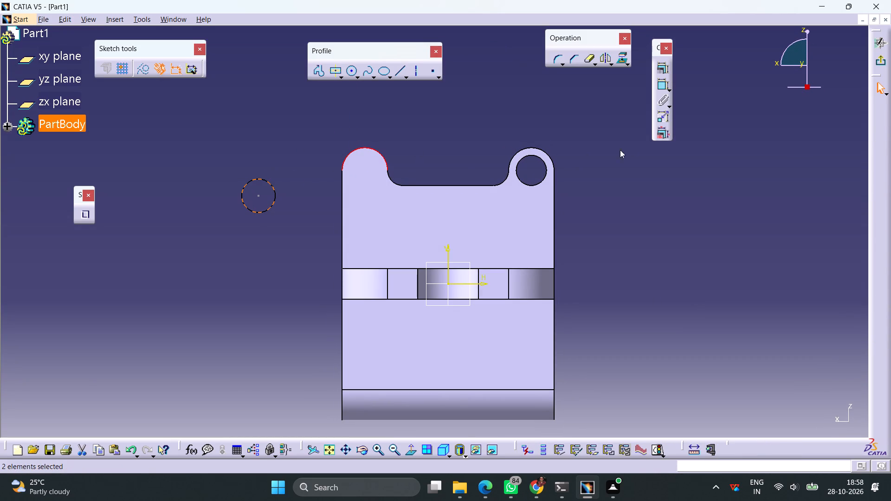
left_click(660, 67)
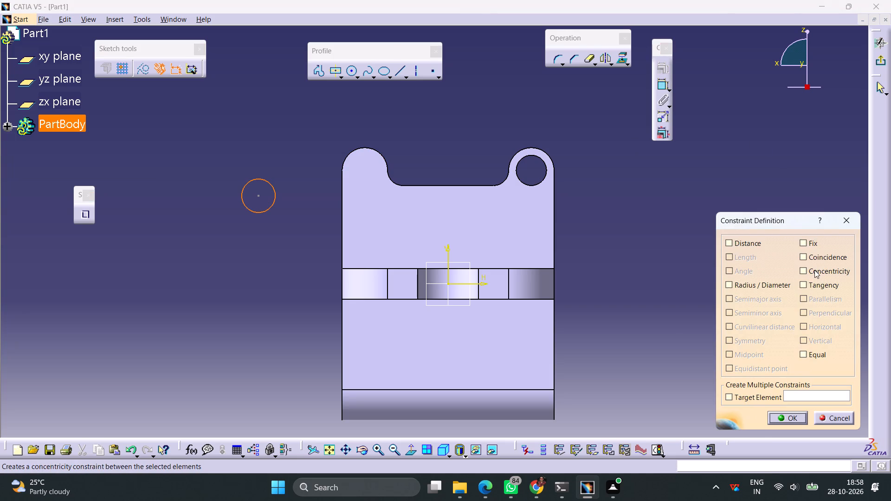
left_click(821, 271)
left_click(787, 419)
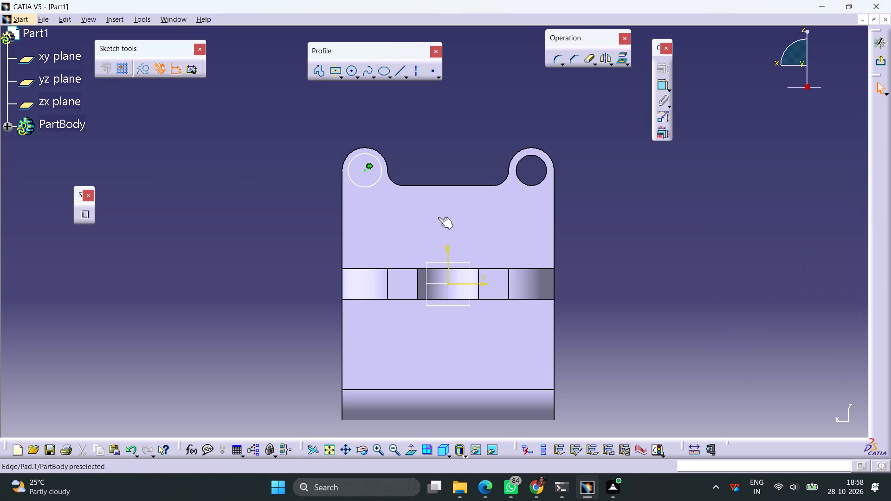
Dimension the circle in the positive-X lug with a 10 mm diameter and exit the sketch.
left_click(374, 186)
left_click(658, 85)
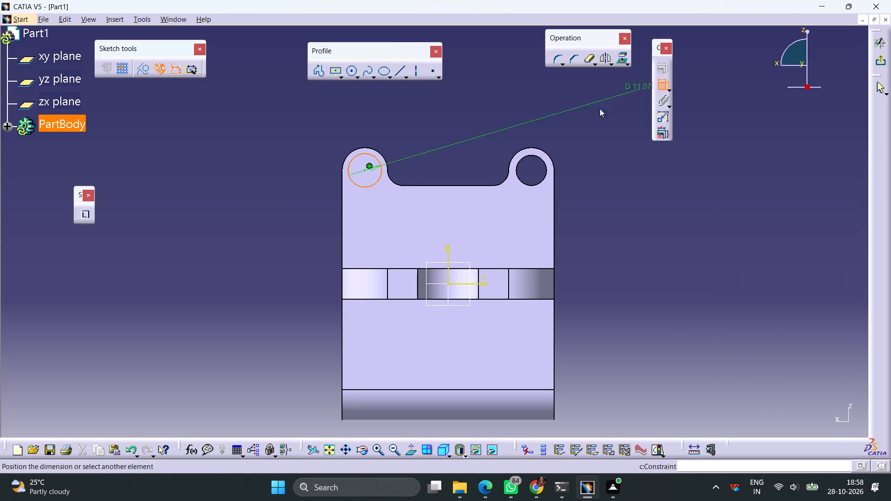
left_click(286, 188)
double_click(286, 182)
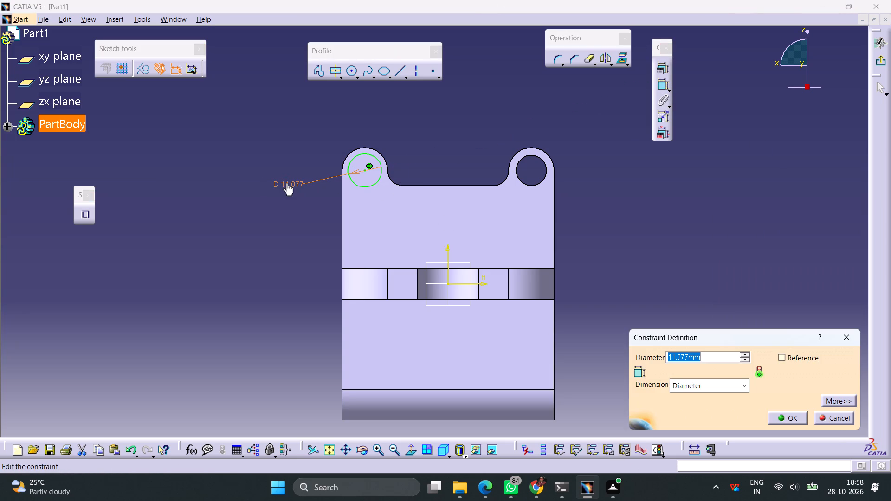
type("10")
key("Return")
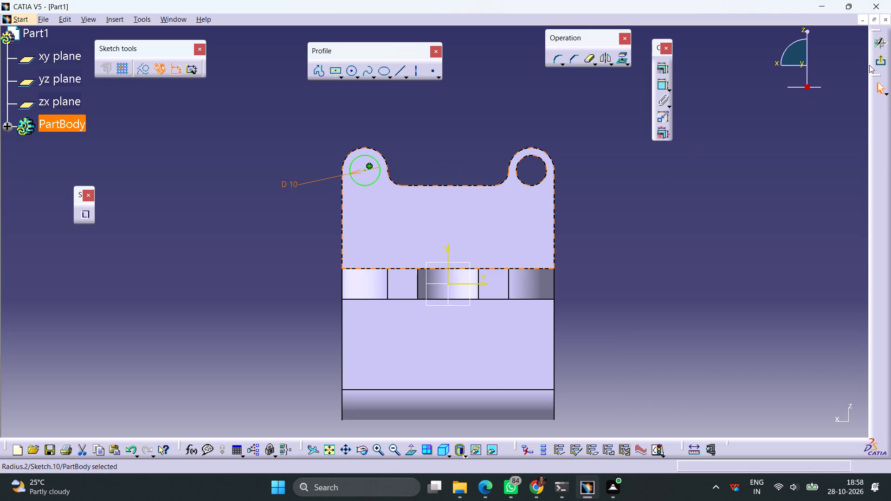
left_click(882, 59)
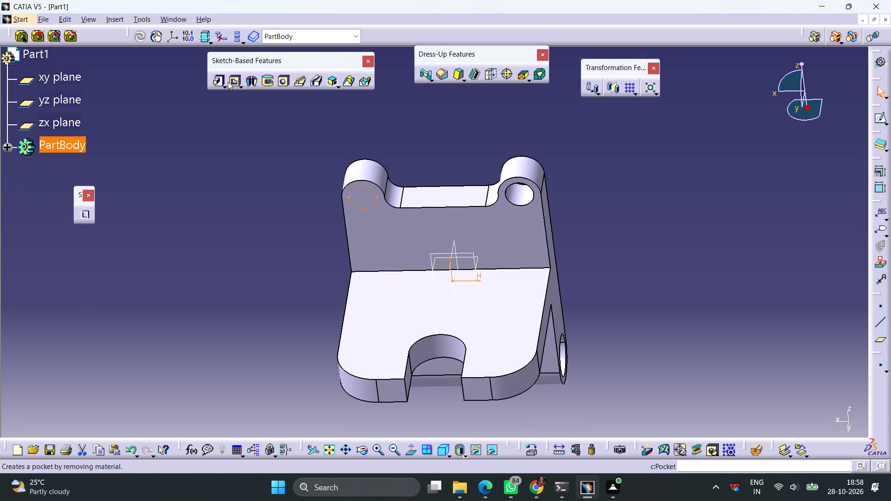
Pocket the circle 12 mm deep through the positive-X lug.
left_click(229, 82)
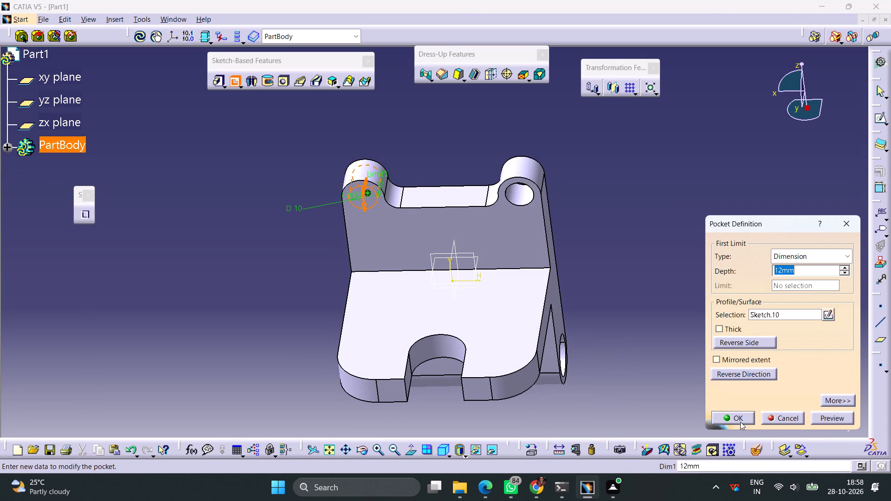
left_click(740, 419)
left_click(670, 282)
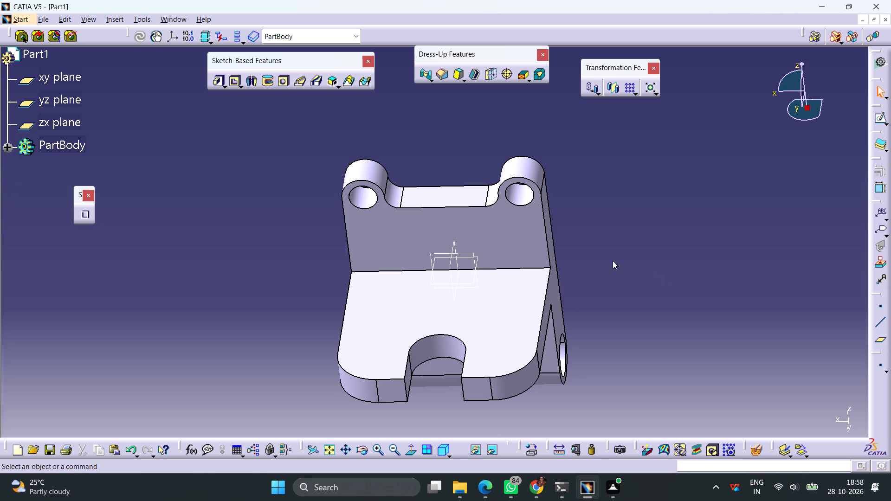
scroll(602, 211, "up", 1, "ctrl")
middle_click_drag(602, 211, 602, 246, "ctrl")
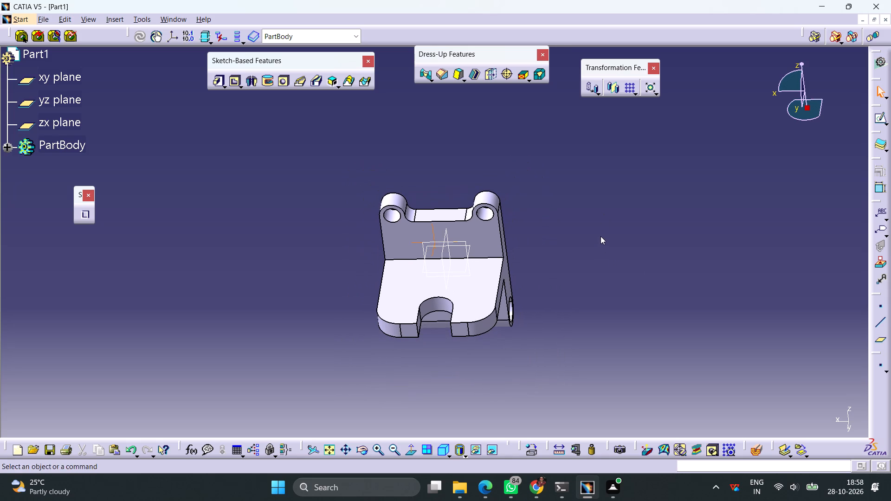
Save the bracket as the CATPart file Part1 in the internship folder.
middle_click_drag(337, 234, 356, 224)
right_click_drag(337, 234, 356, 224)
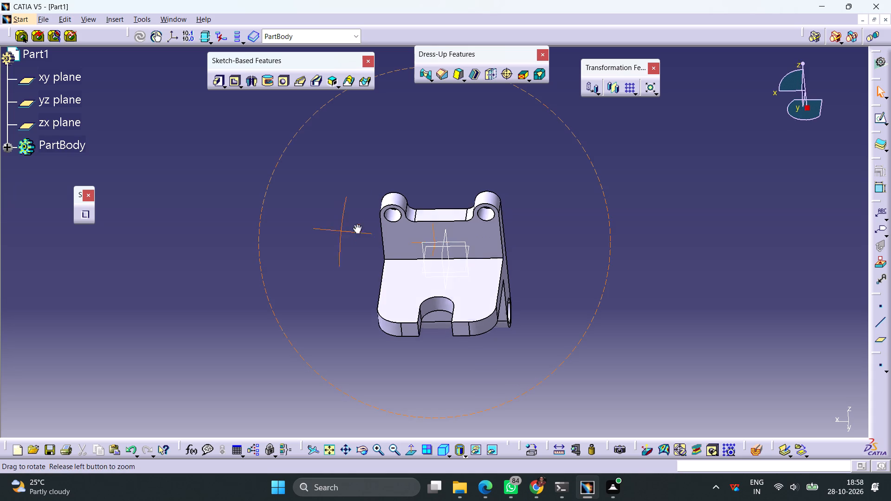
right_click_drag(356, 224, 472, 203)
middle_click_drag(356, 224, 472, 203)
left_click(45, 22)
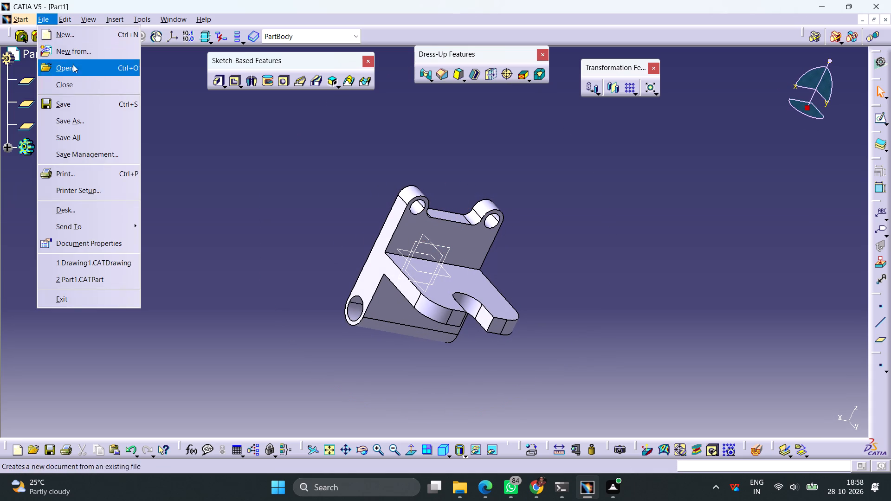
left_click(85, 119)
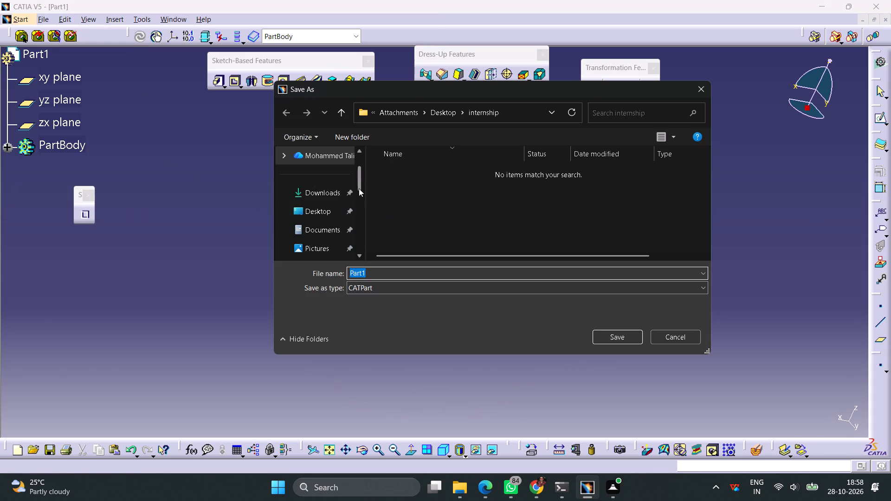
left_click(611, 336)
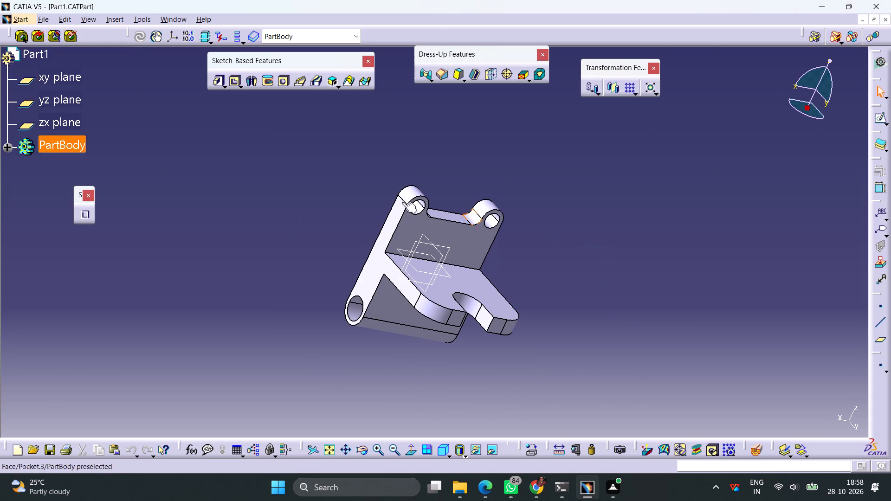
Save a copy of the part in igs format as Part1 in the internship folder.
left_click(40, 23)
left_click(87, 120)
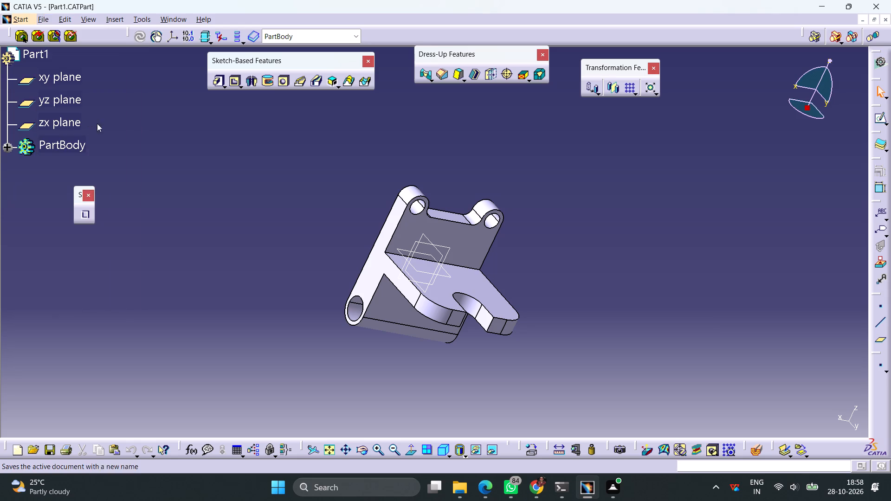
left_click(392, 283)
left_click(361, 321)
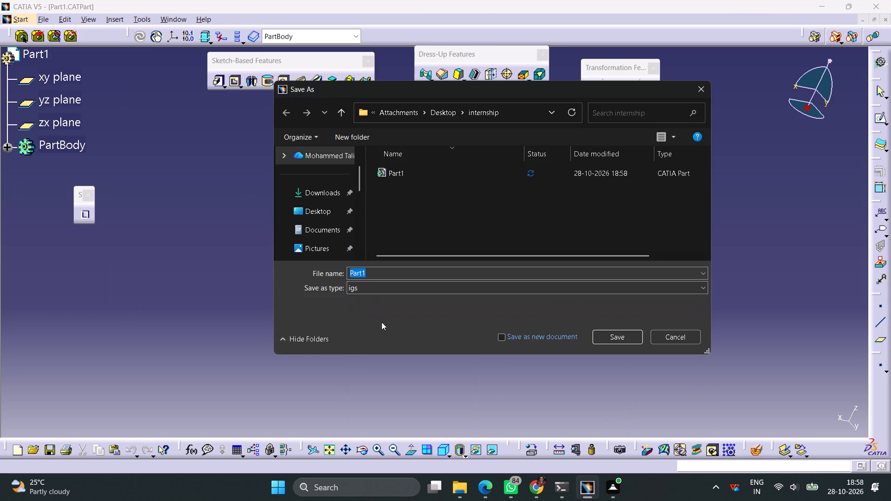
left_click(621, 337)
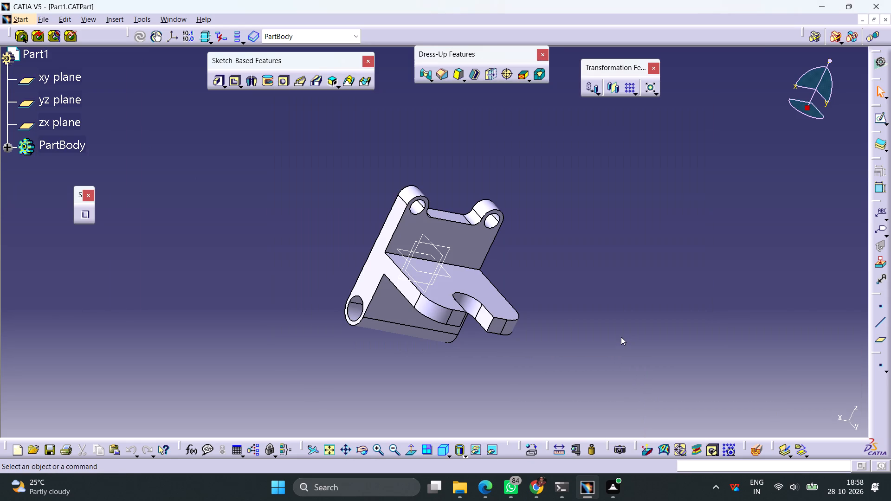
Create a new drawing with the ISO standard on an A2 ISO landscape sheet.
key("ctrl+n")
key("d")
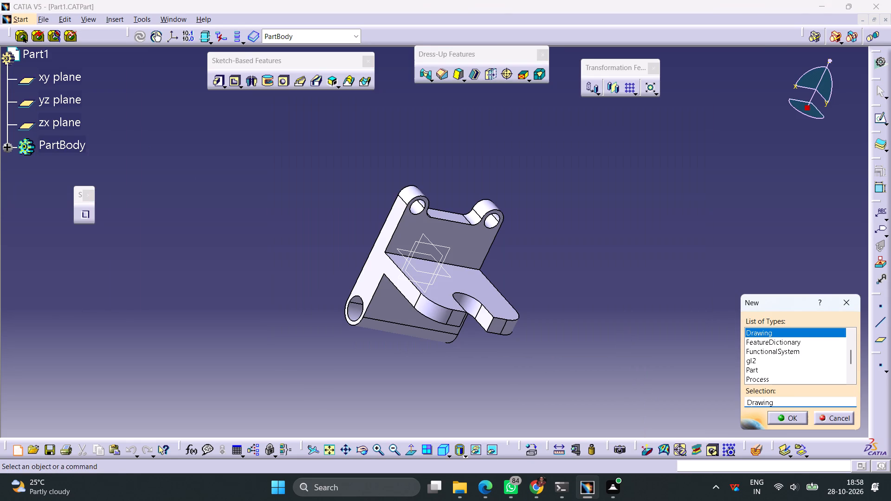
key("Return")
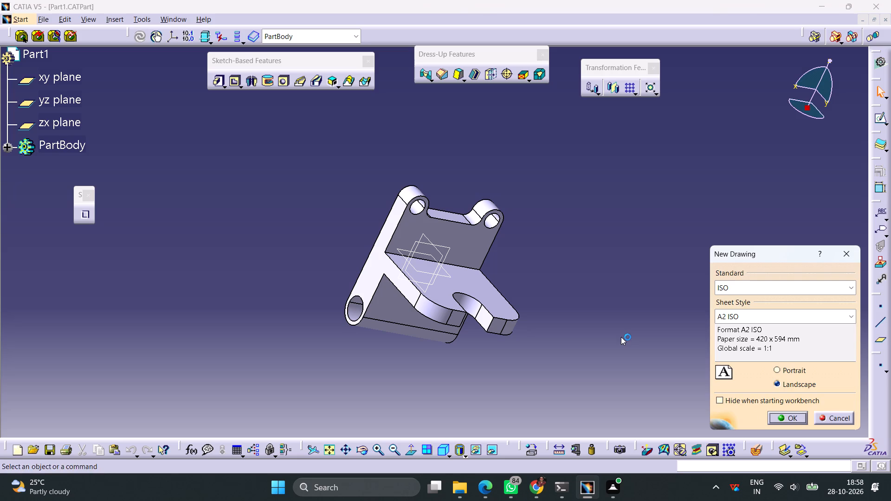
key("Return")
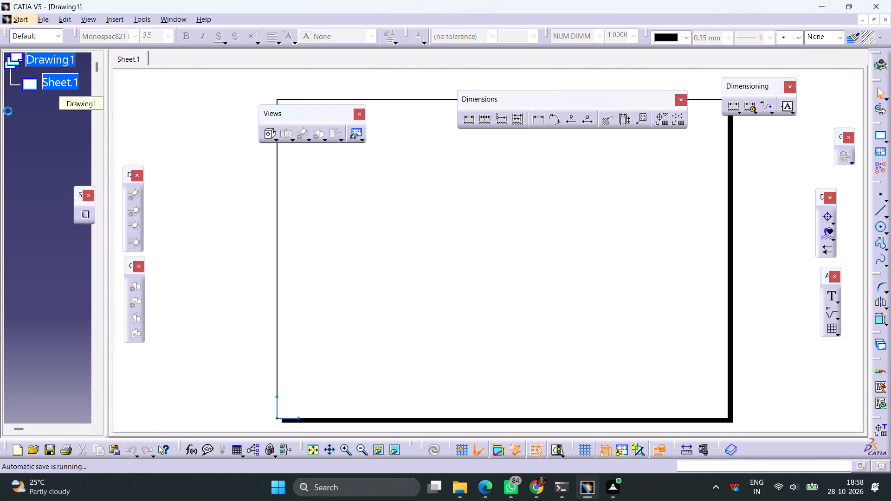
Set the projection method of Sheet.1 to third angle standard.
right_click(52, 84)
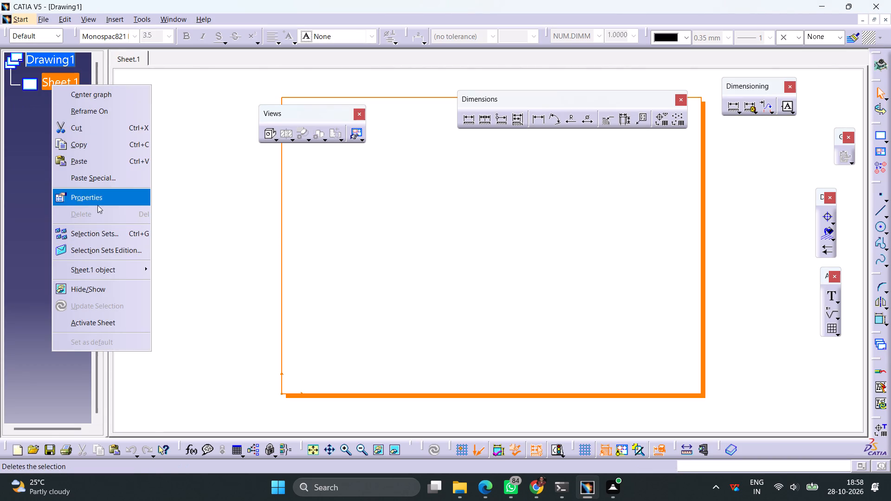
left_click(100, 199)
left_click(620, 281)
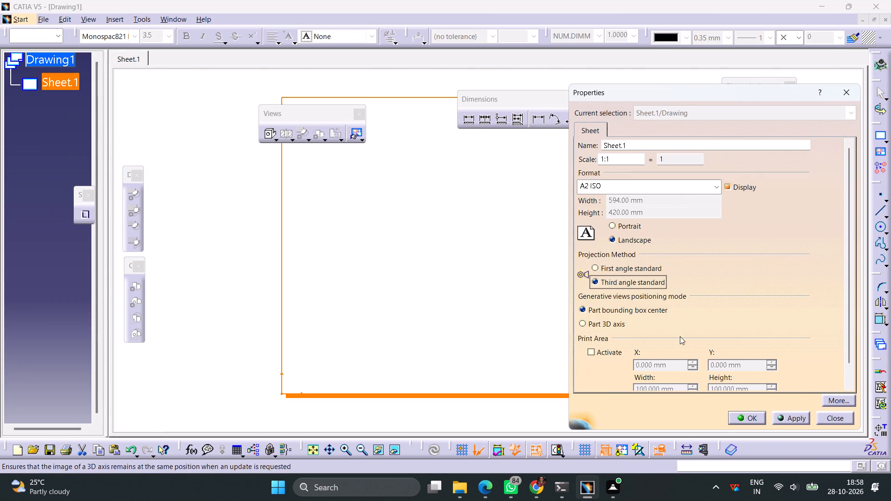
left_click(788, 420)
left_click(756, 418)
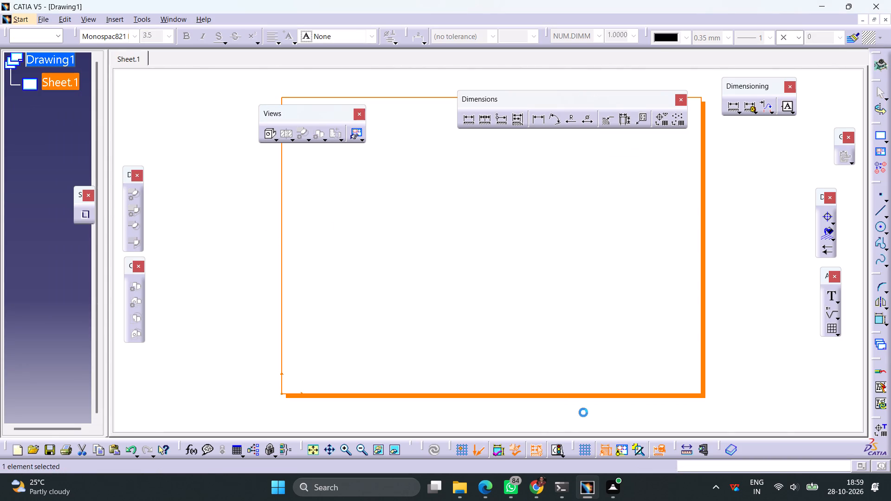
Display the sheet grid and the view frames as specified for each view.
left_click(583, 450)
left_click(623, 452)
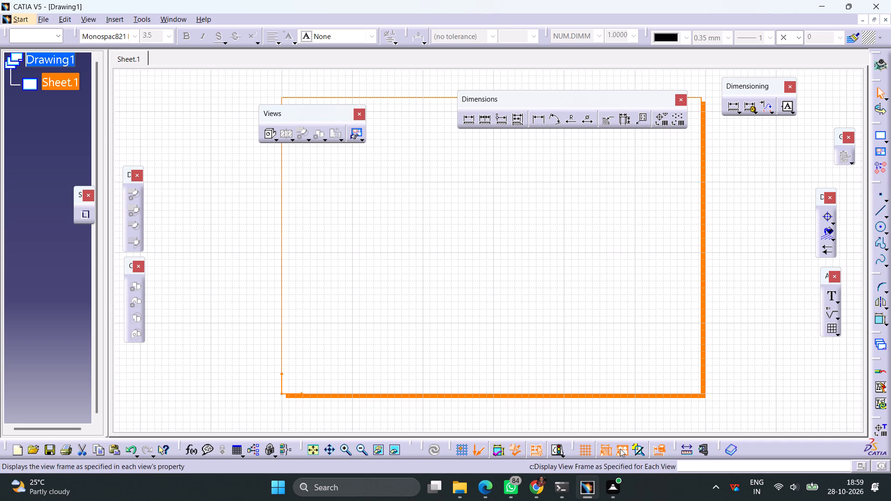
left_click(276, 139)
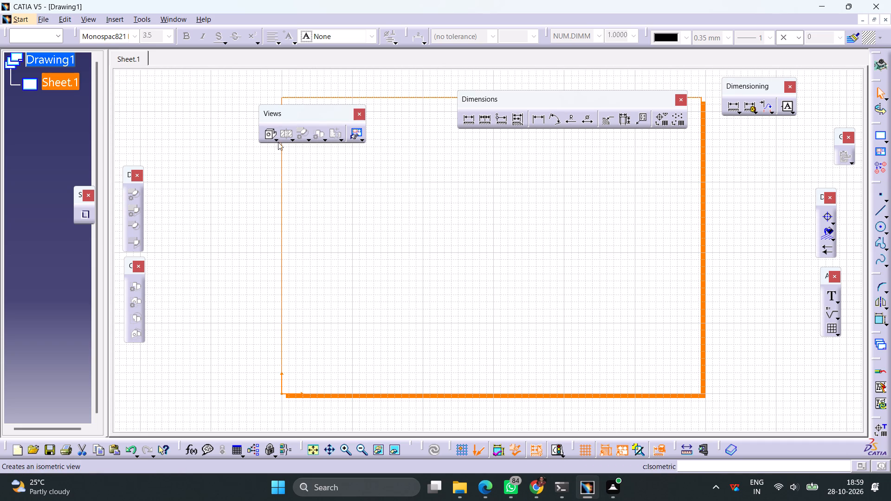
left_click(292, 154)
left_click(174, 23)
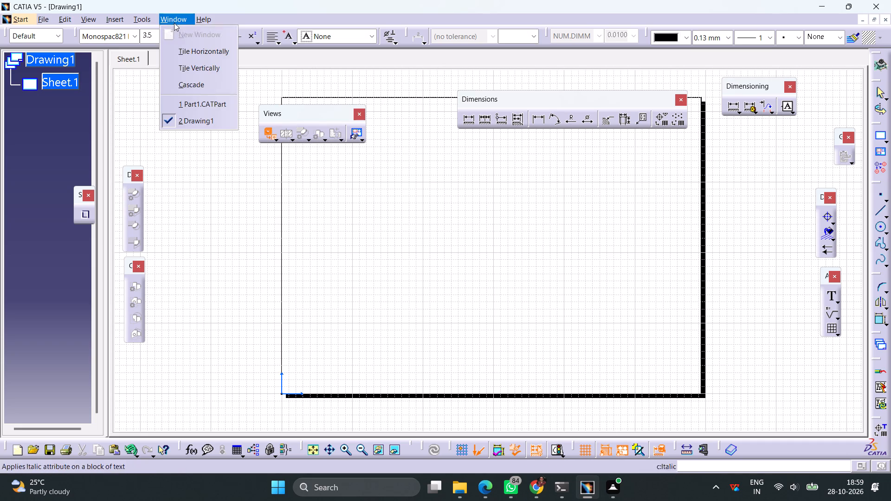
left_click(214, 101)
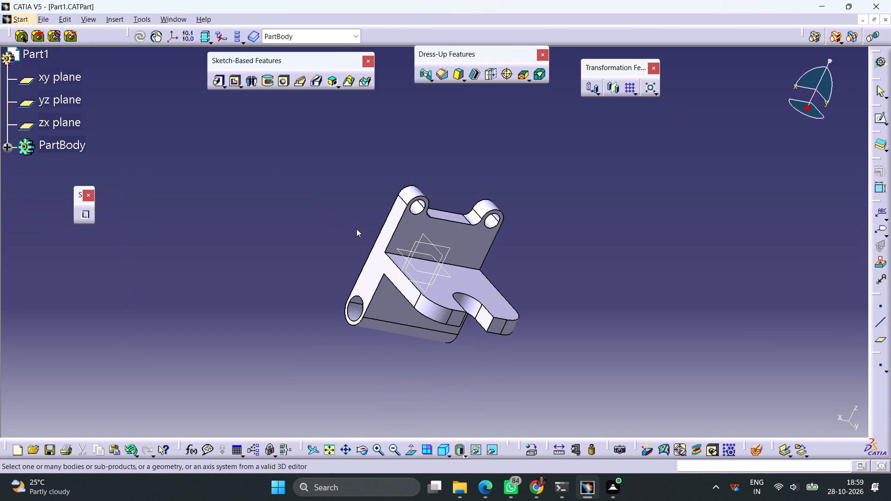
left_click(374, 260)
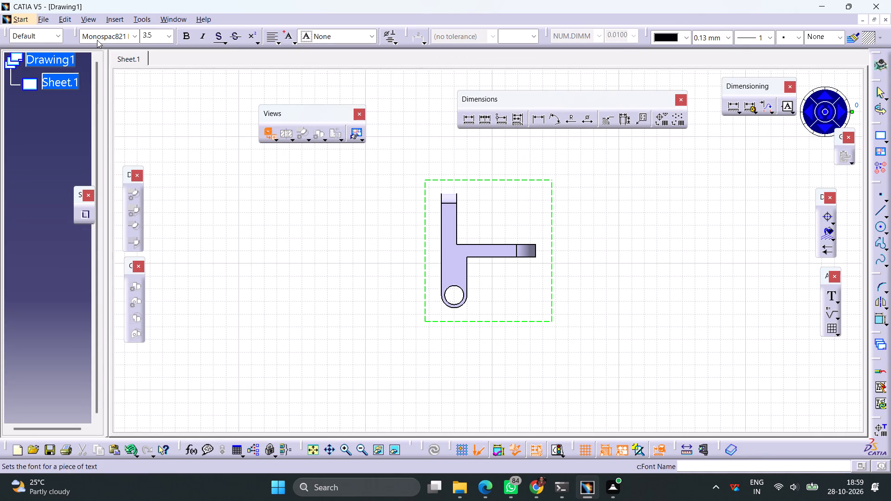
Switch to the sheet background and insert a frame and title block on the A2 sheet.
left_click(71, 20)
left_click(106, 350)
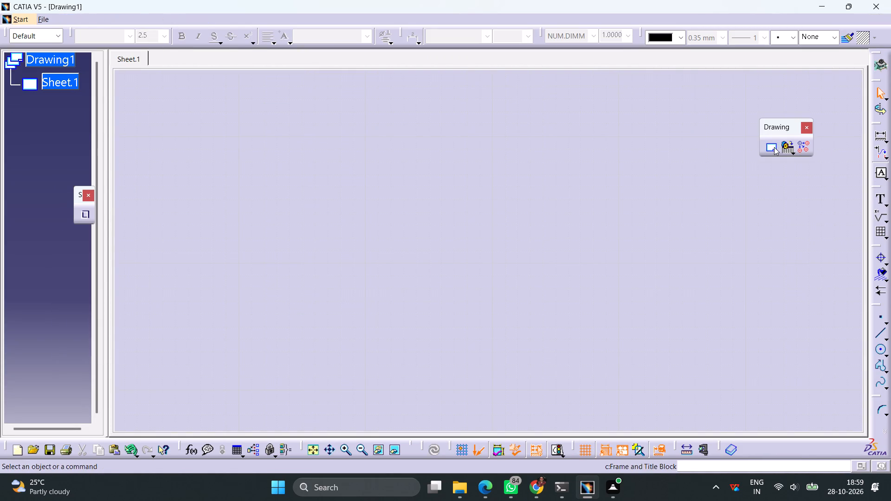
left_click(774, 147)
left_click(768, 457)
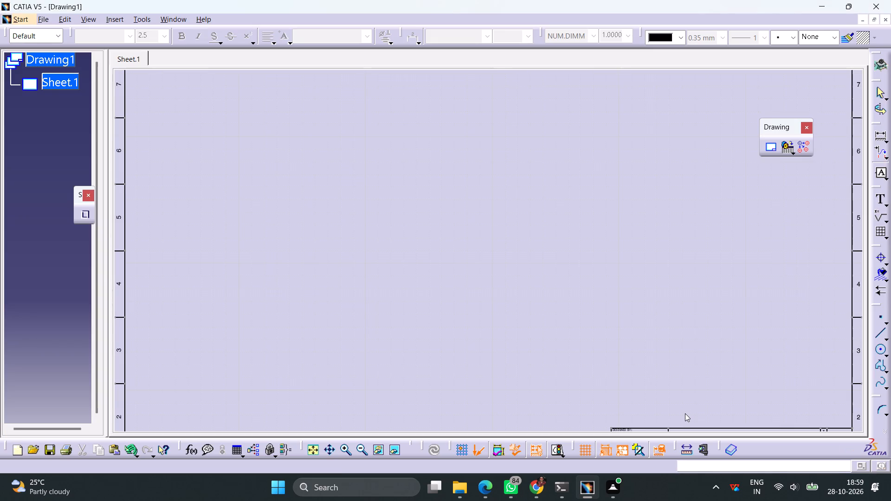
Replace the placeholder in the title block's large title field with INTERNSHIP.
middle_click_drag(646, 392, 502, 180)
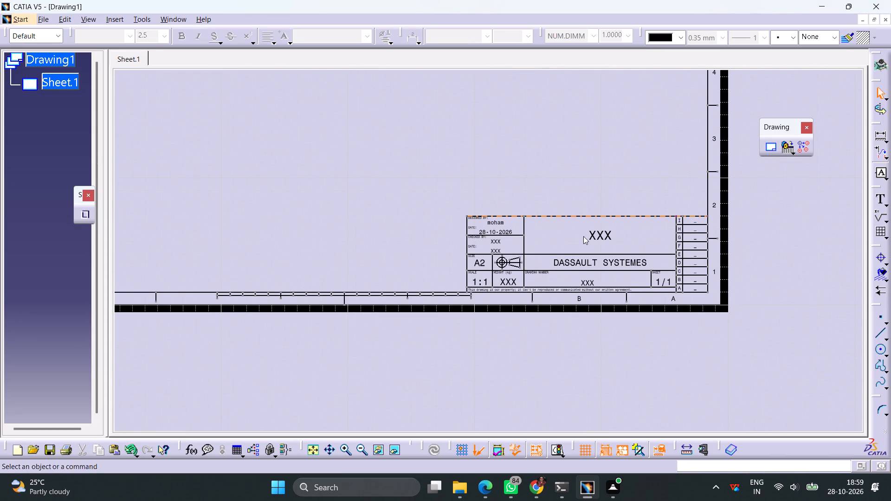
double_click(602, 236)
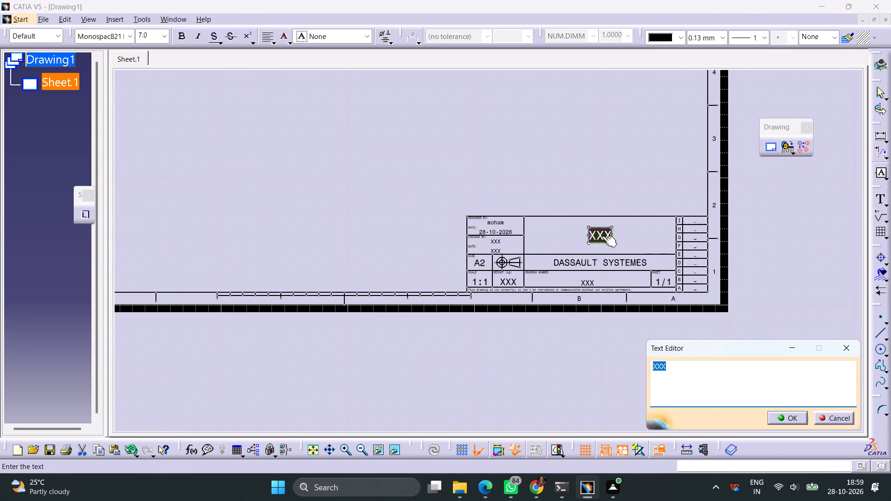
type("IN")
type("TERNSHIP")
key("Return")
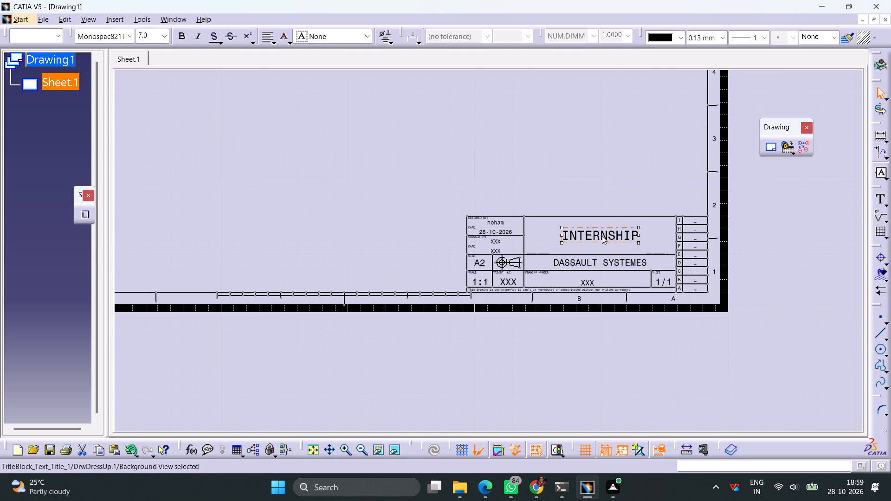
Replace the company name in the title block with Part Model.
double_click(586, 258)
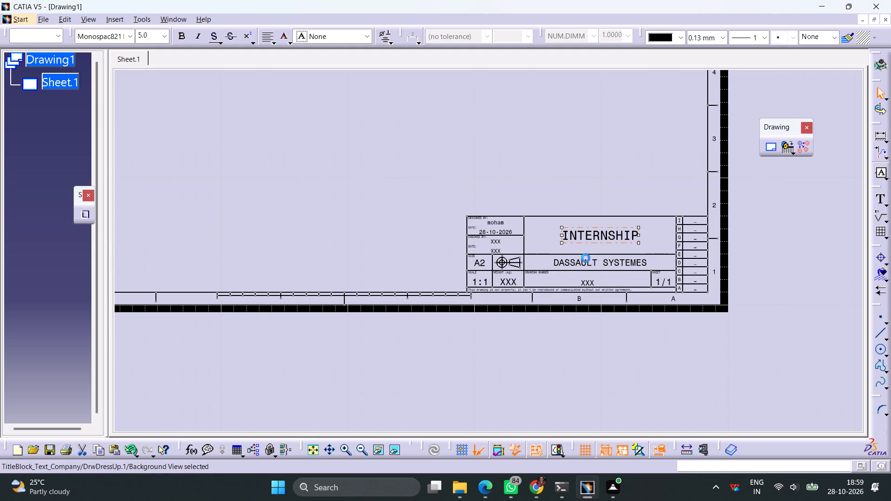
key("p")
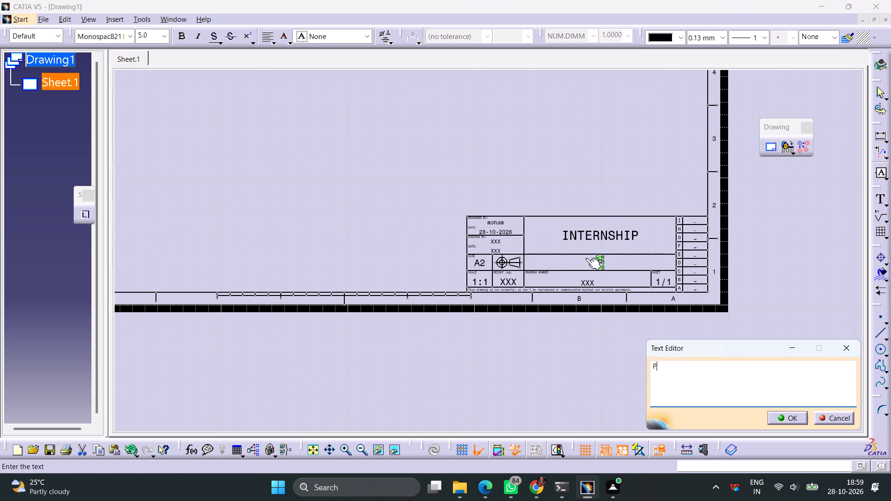
type("art")
key("space")
key("m")
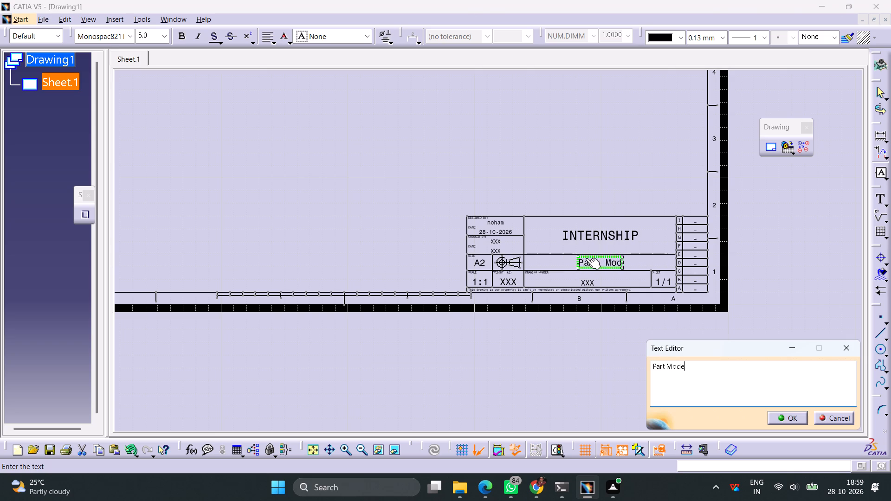
key("Return")
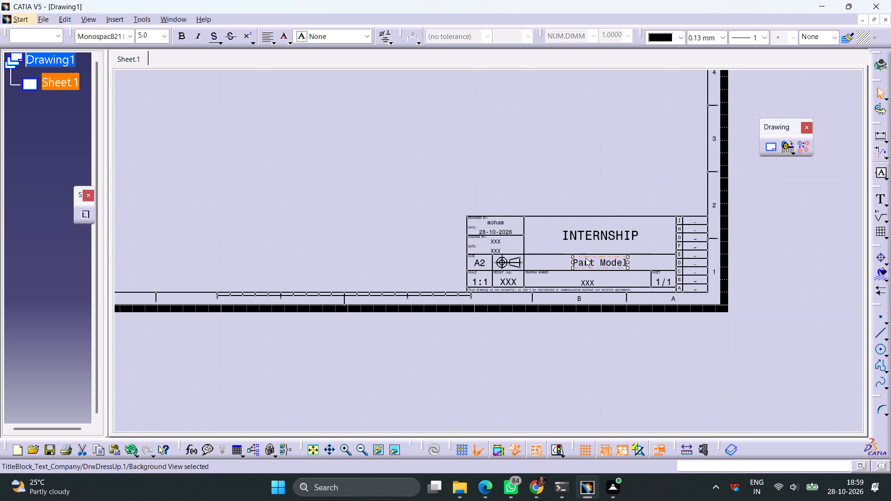
Enter the designer's name in the title block's Designed By field.
left_click(496, 222)
left_click(496, 222)
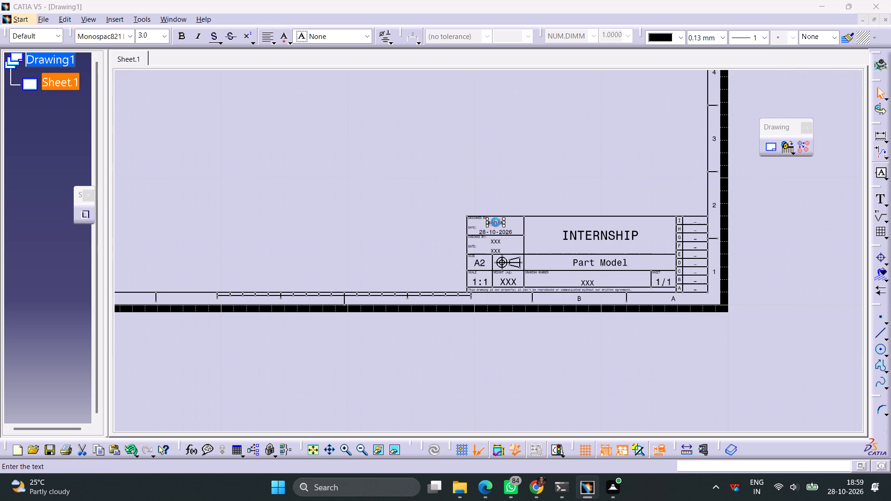
key("t")
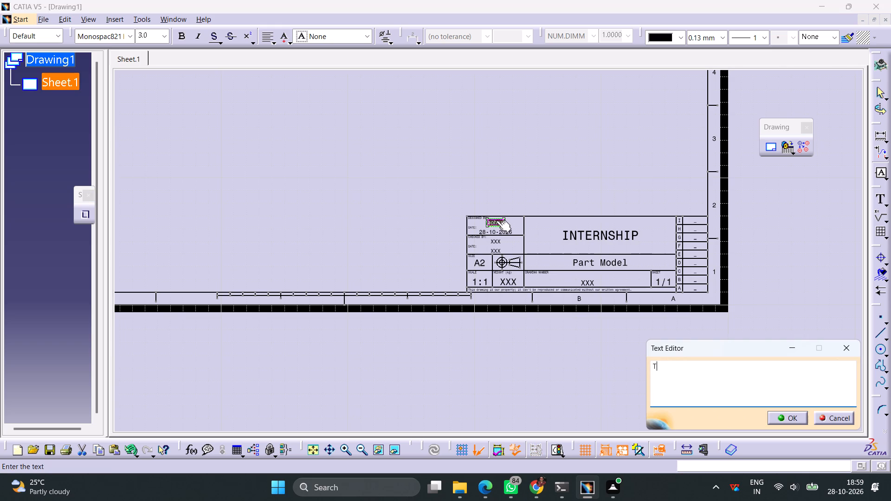
type("alib")
key("Return")
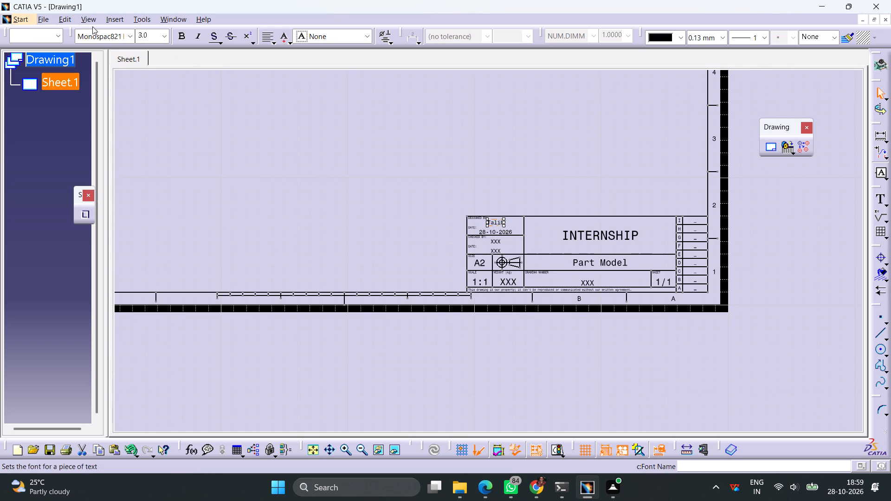
Return from the sheet background to the drawing's working views.
left_click(65, 20)
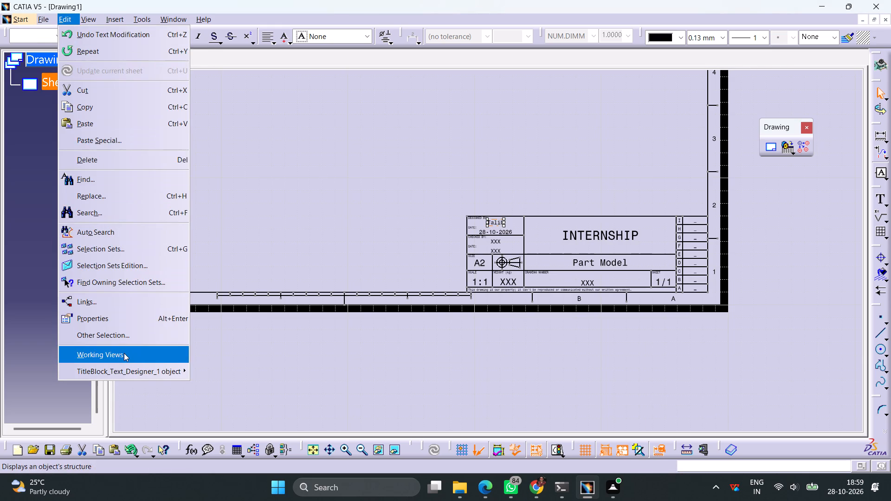
left_click(124, 353)
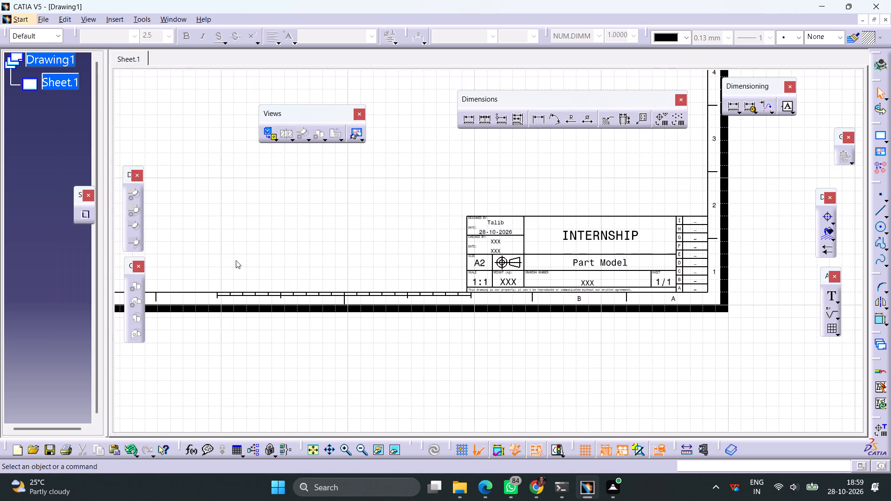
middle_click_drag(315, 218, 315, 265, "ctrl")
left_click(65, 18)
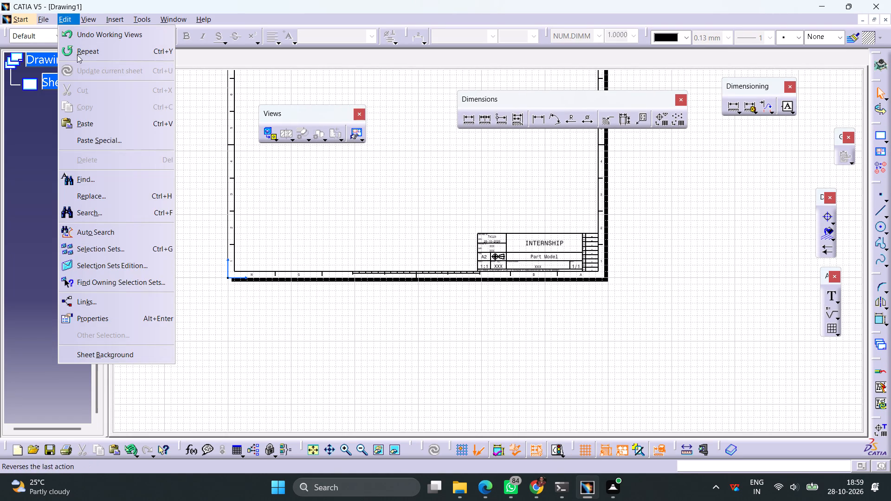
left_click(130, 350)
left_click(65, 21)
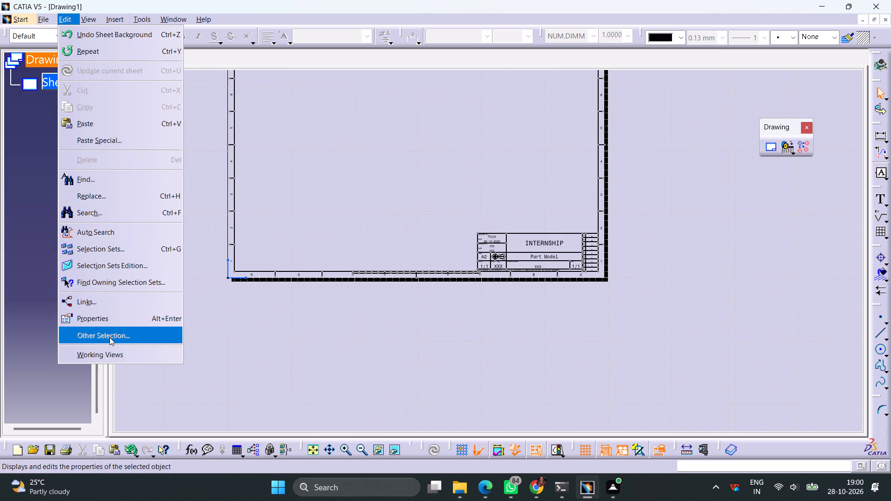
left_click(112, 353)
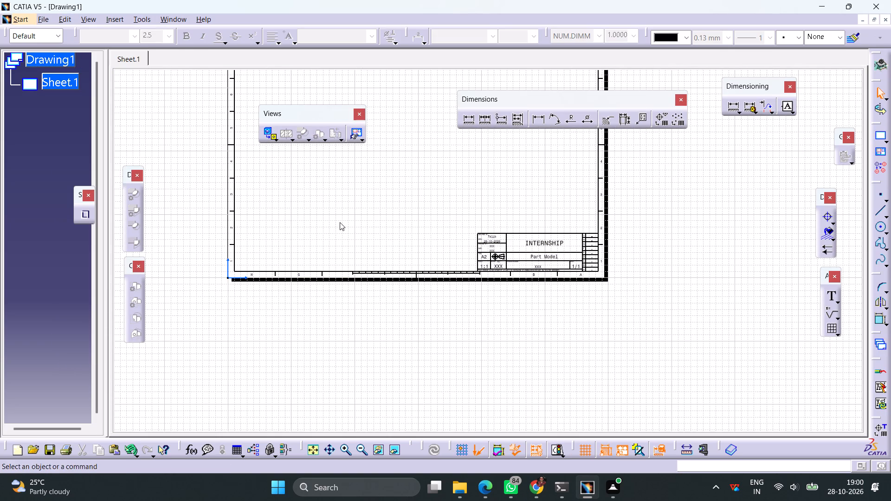
Generate the front view from the side face of the bracket's upright plate and place it in the sheet's lower-left area.
middle_click_drag(377, 195, 380, 356, "ctrl")
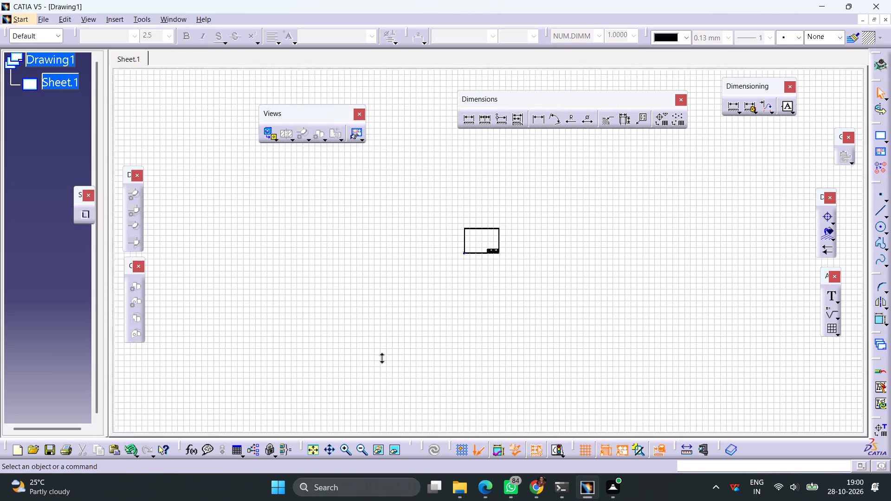
middle_click_drag(380, 356, 410, 179, "ctrl")
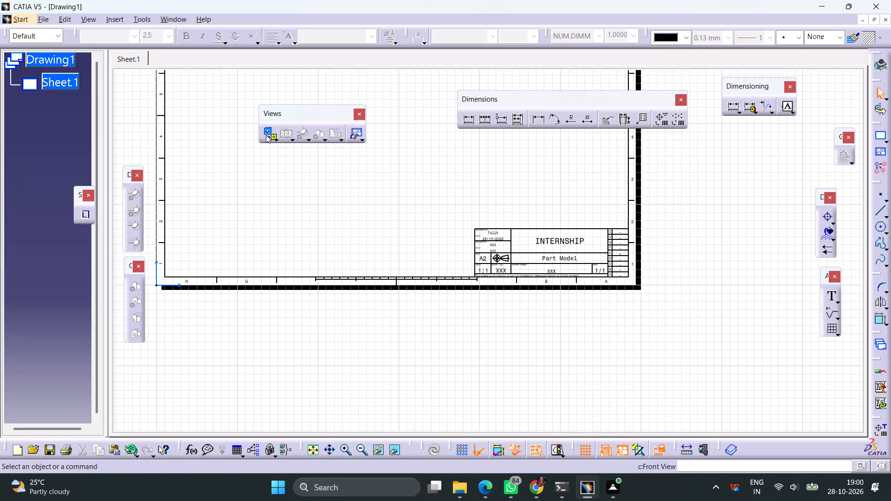
left_click(266, 135)
left_click(165, 18)
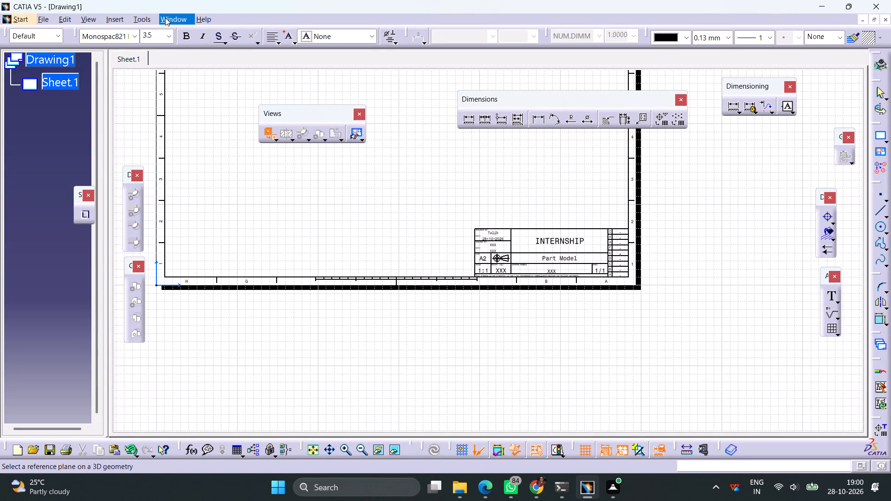
left_click(195, 101)
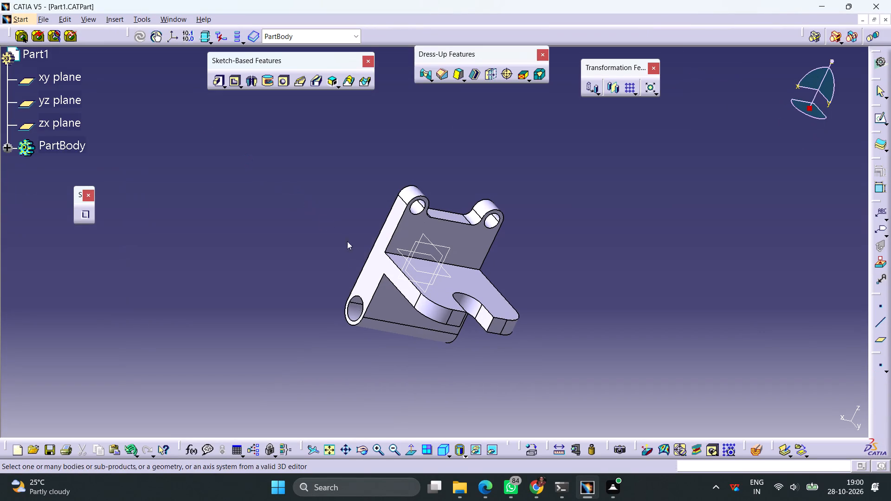
left_click(374, 270)
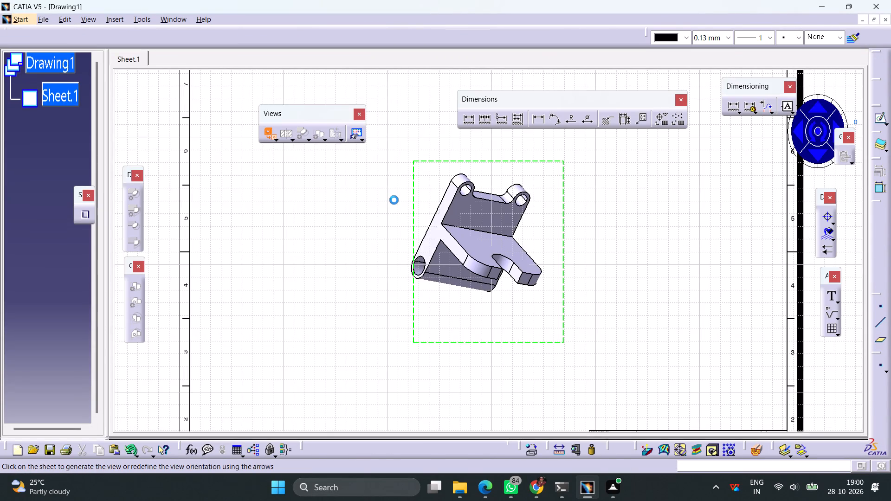
middle_click_drag(400, 208, 408, 277, "ctrl")
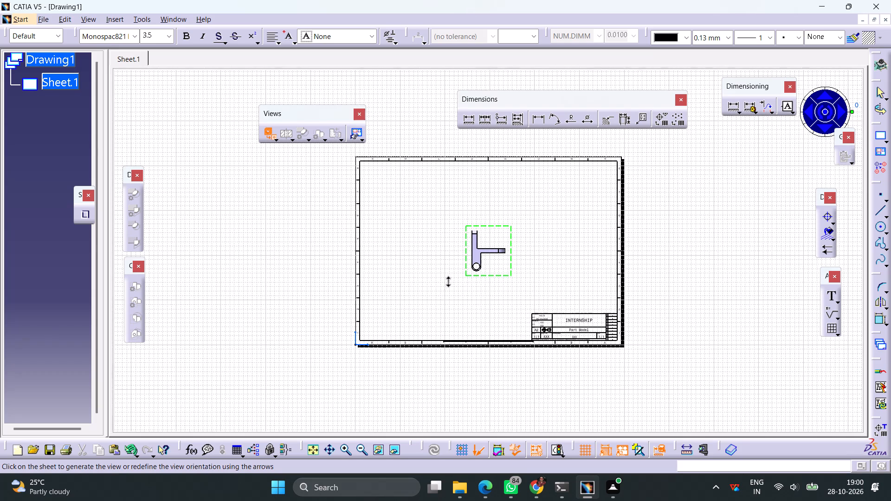
left_click_drag(469, 276, 397, 314)
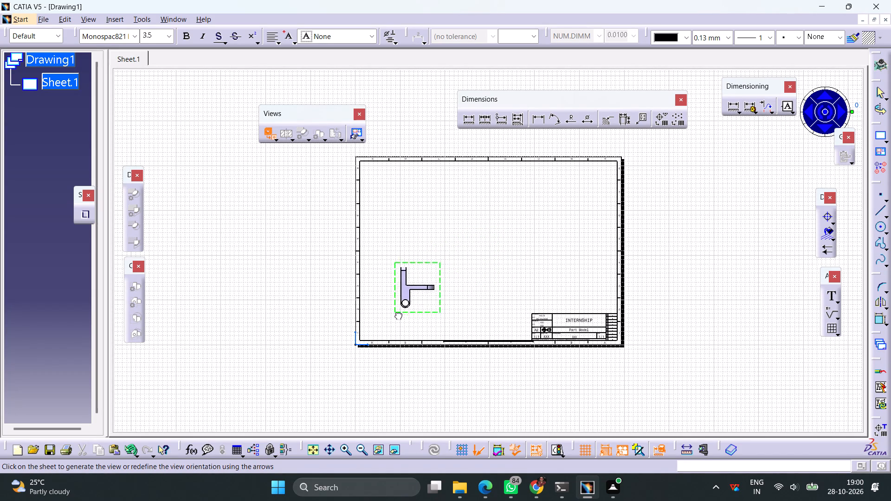
left_click_drag(397, 314, 382, 307)
left_click(446, 289)
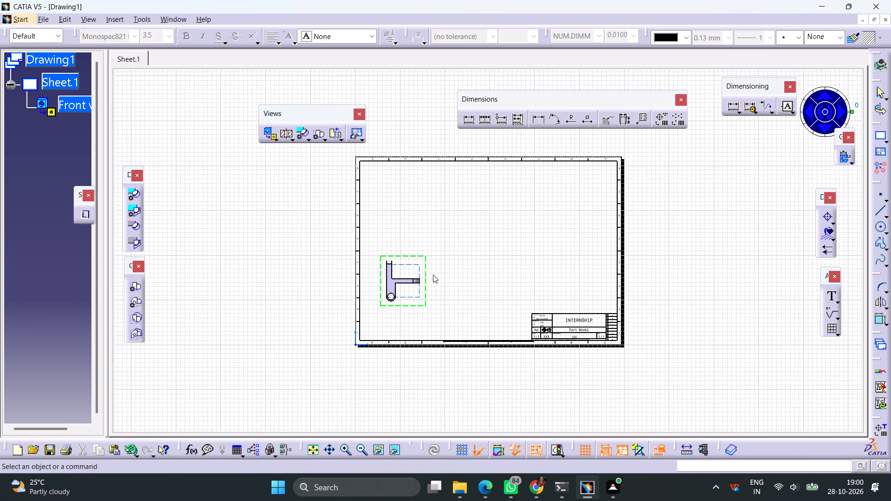
Turn on hidden lines, center lines and axes in the front view's properties.
right_click(423, 270)
left_click(453, 269)
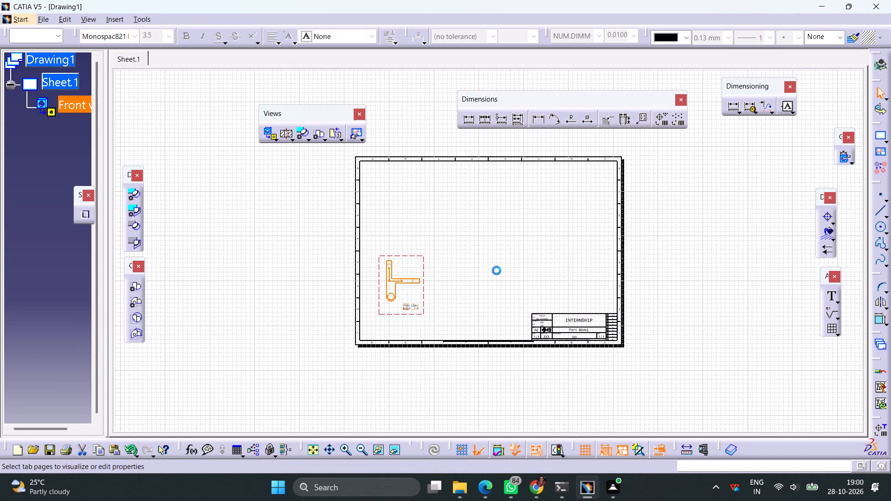
left_click(616, 247)
left_click(666, 251)
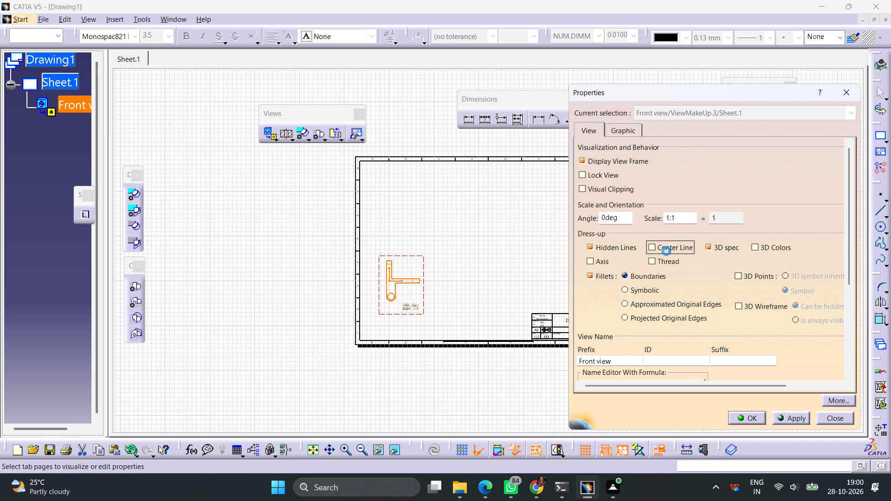
left_click(600, 264)
left_click(787, 418)
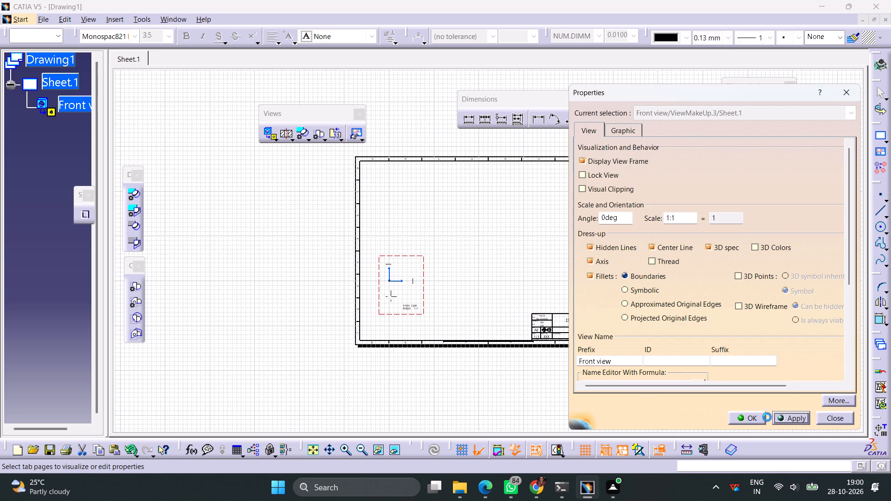
left_click(744, 418)
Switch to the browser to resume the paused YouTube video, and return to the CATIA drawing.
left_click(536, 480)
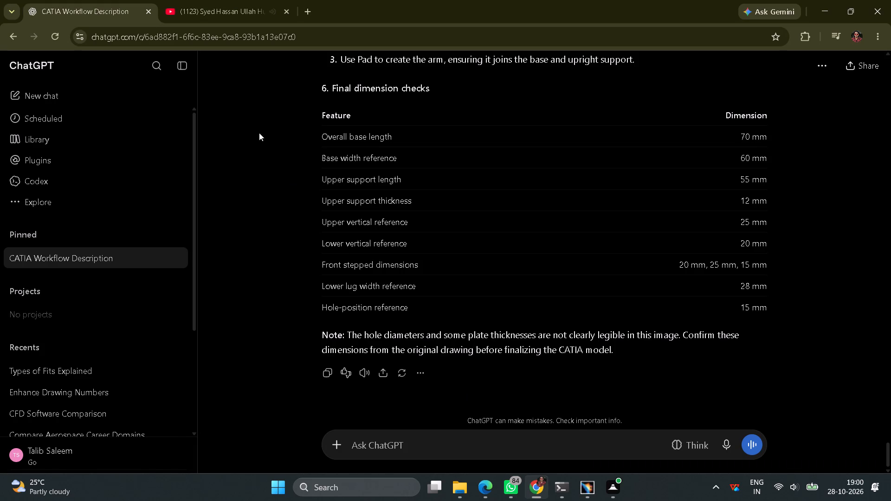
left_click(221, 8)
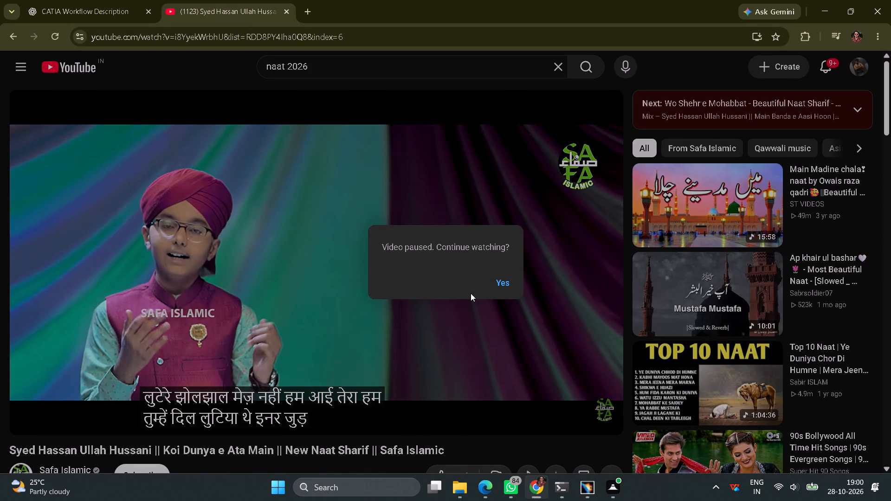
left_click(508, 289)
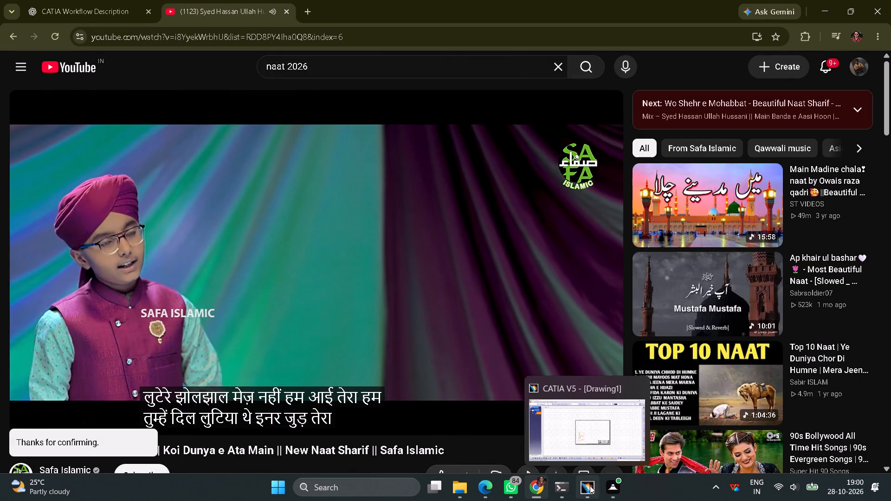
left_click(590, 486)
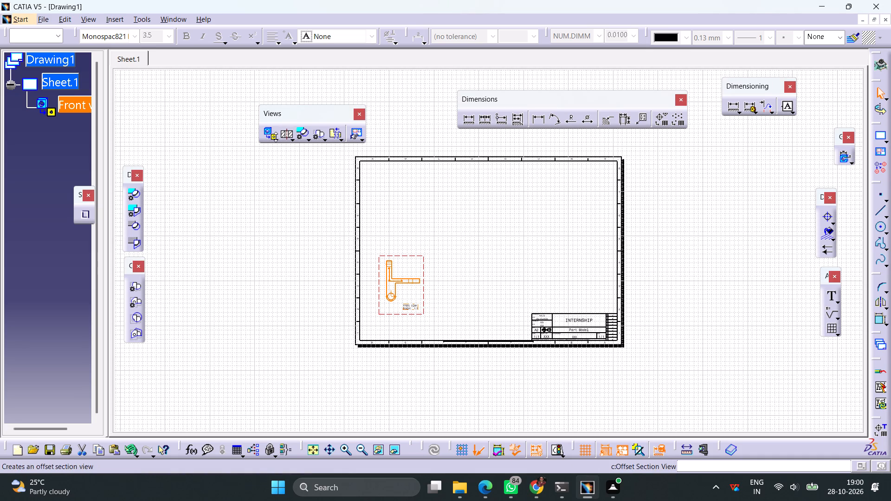
Create projection views from the front view: a top view above it and a right view beside it.
left_click(276, 137)
left_click(340, 150)
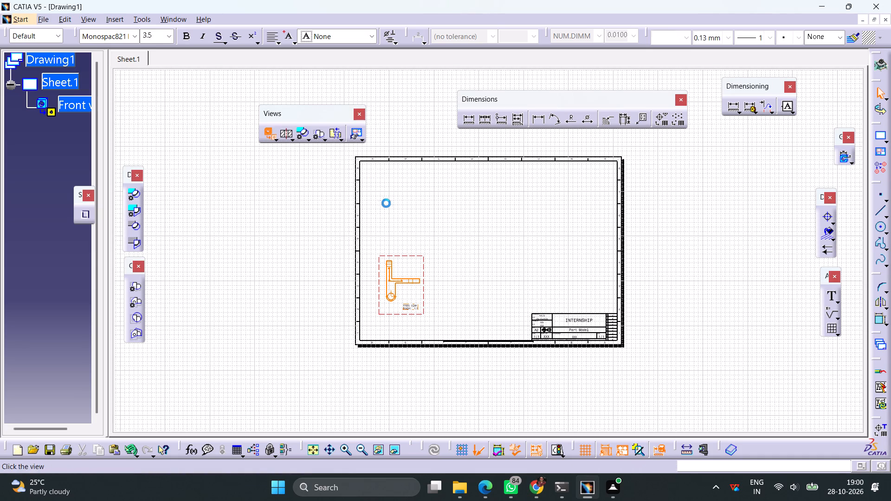
left_click(402, 206)
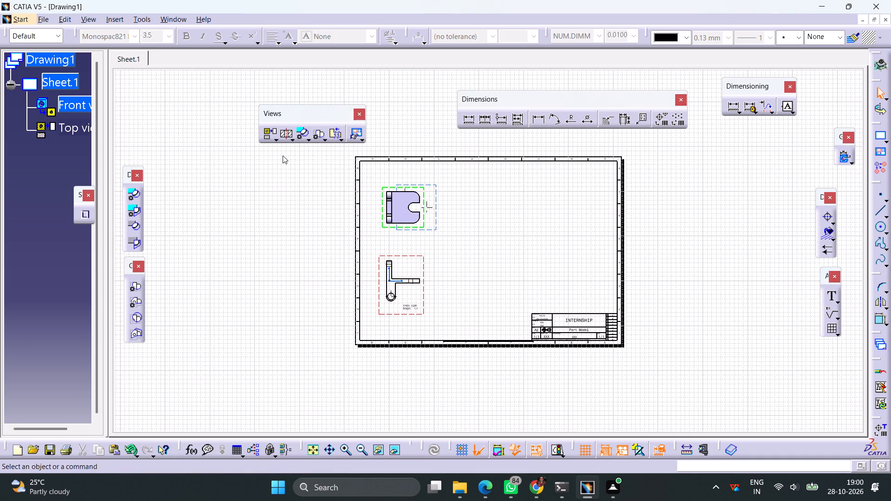
left_click(270, 135)
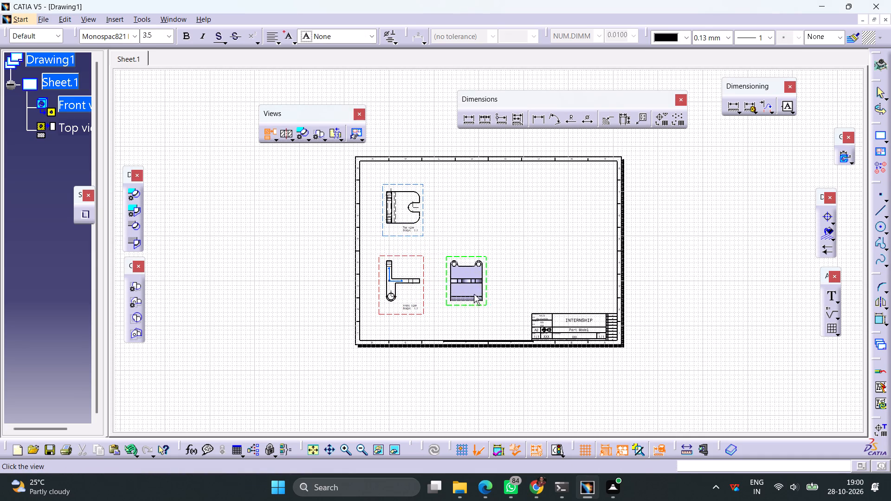
left_click(481, 295)
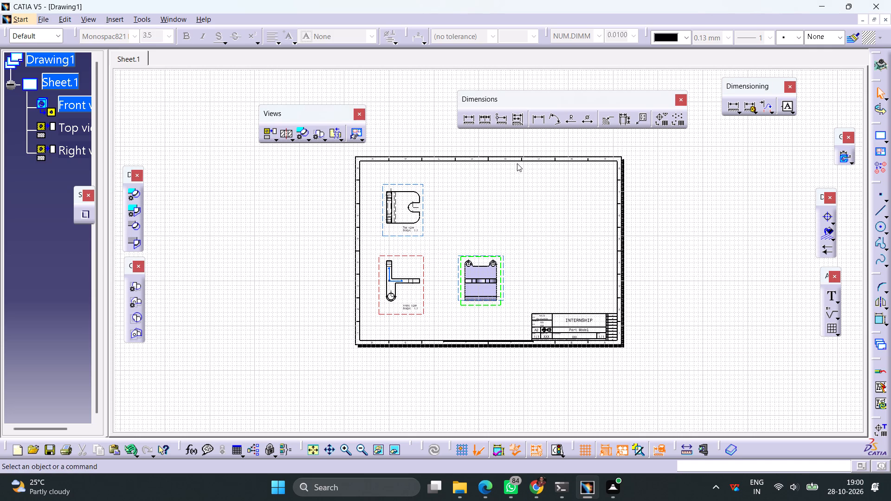
Generate an isometric view of the bracket from the 3D part and place it in the sheet's upper-right area.
left_click(278, 141)
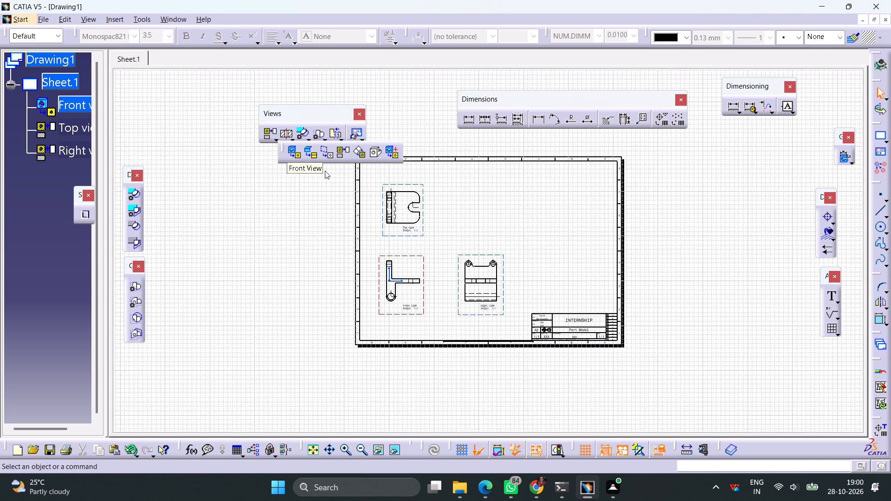
left_click(374, 155)
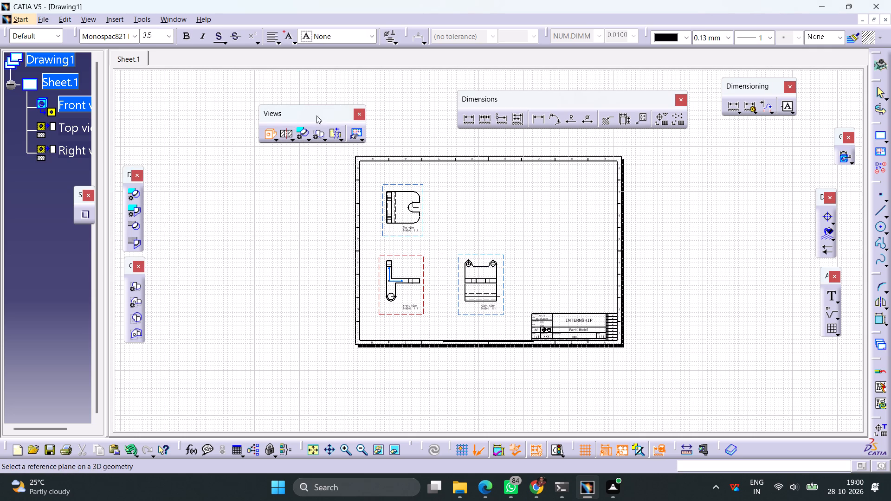
left_click(179, 19)
left_click(207, 107)
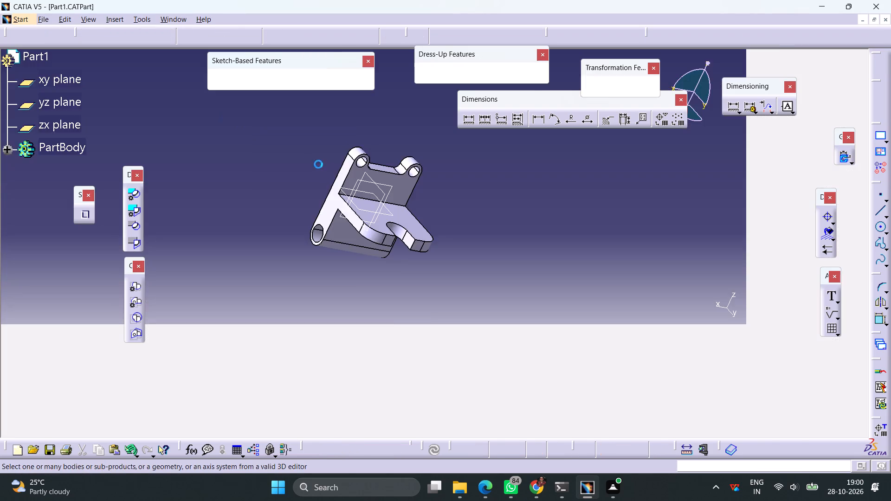
left_click(433, 233)
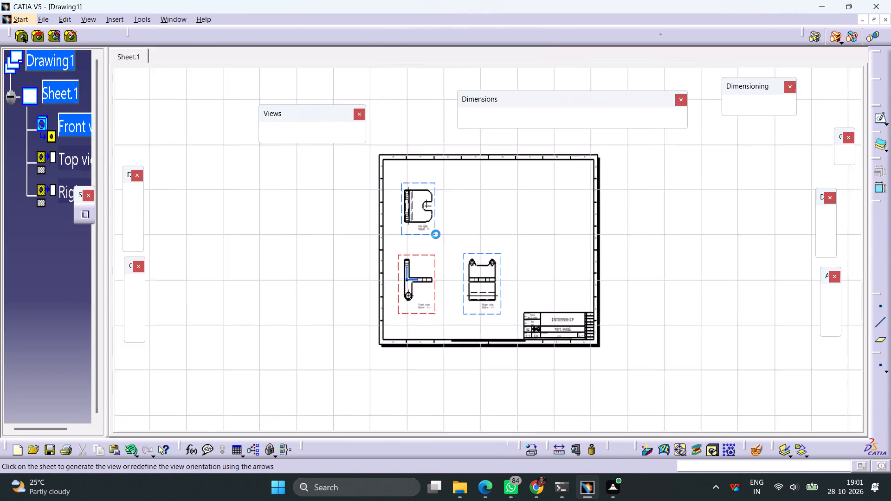
middle_click_drag(416, 254, 419, 309, "ctrl")
left_click_drag(471, 291, 455, 276)
left_click(463, 276)
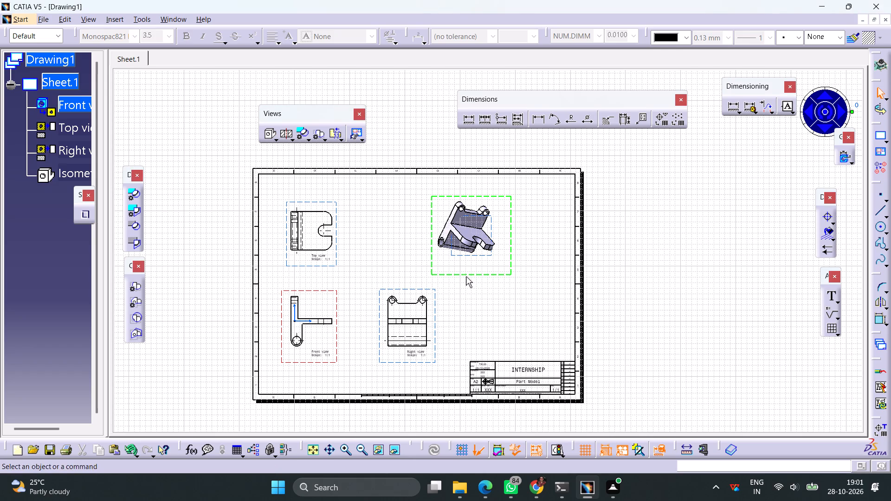
Activate the isometric view on the sheet.
right_click(473, 269)
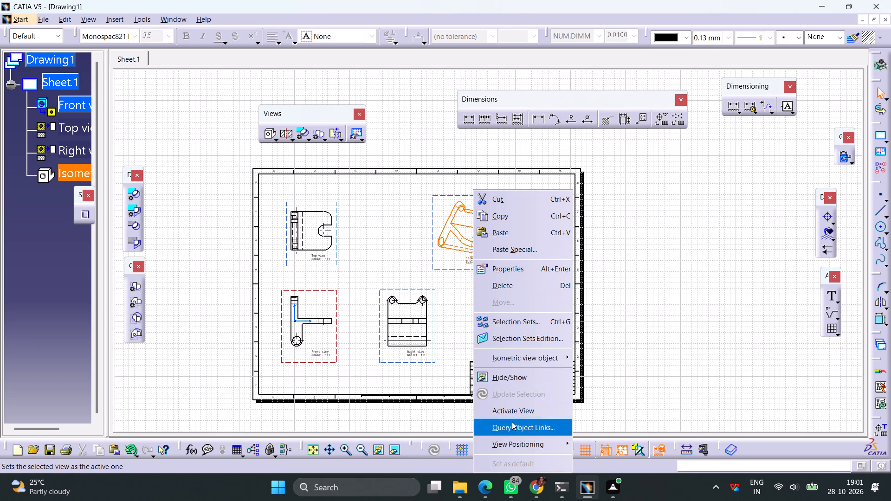
left_click(510, 409)
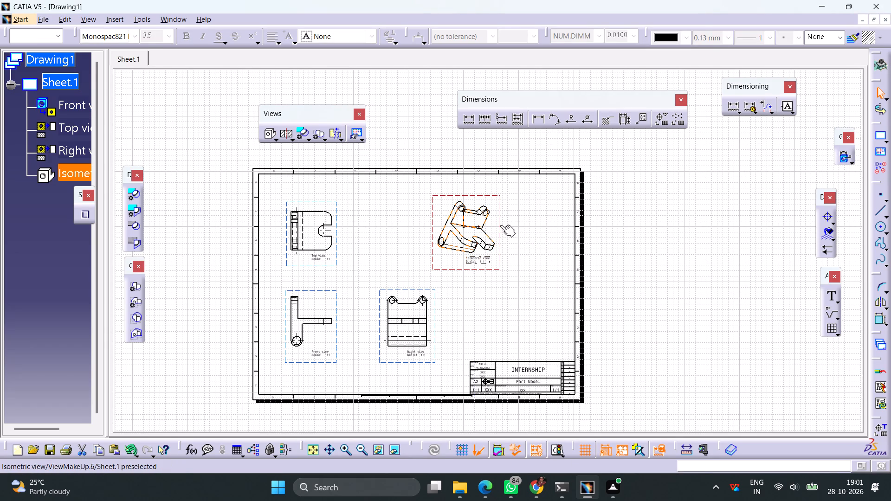
Set the isometric view's generation mode to Raster, with Shading with edges and High quality for on-screen visualization.
right_click(500, 225)
left_click(535, 262)
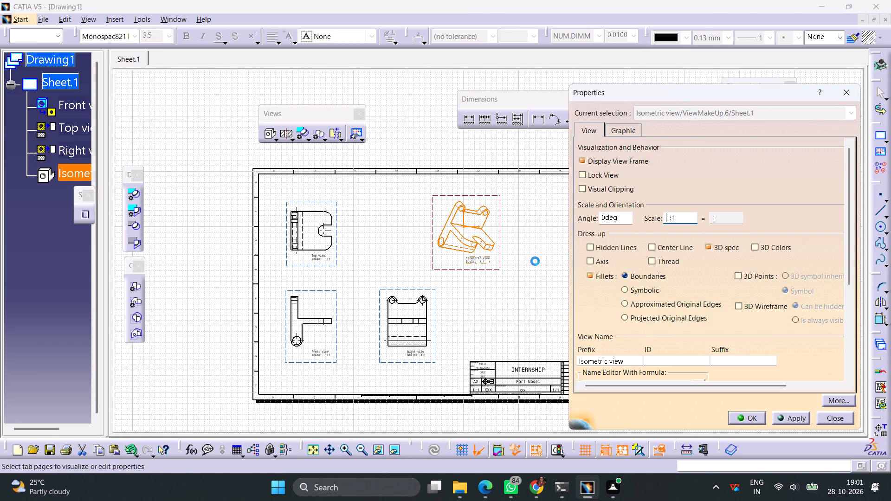
scroll(683, 283, "down", 11)
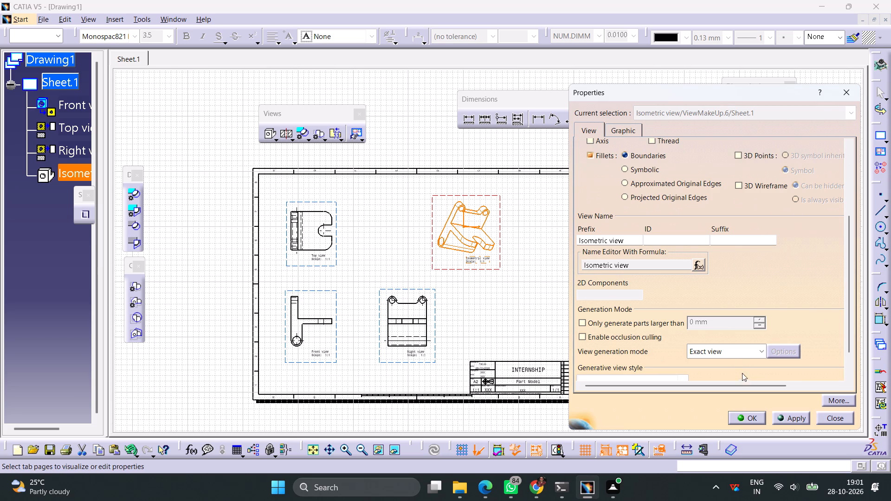
left_click(741, 354)
left_click(711, 402)
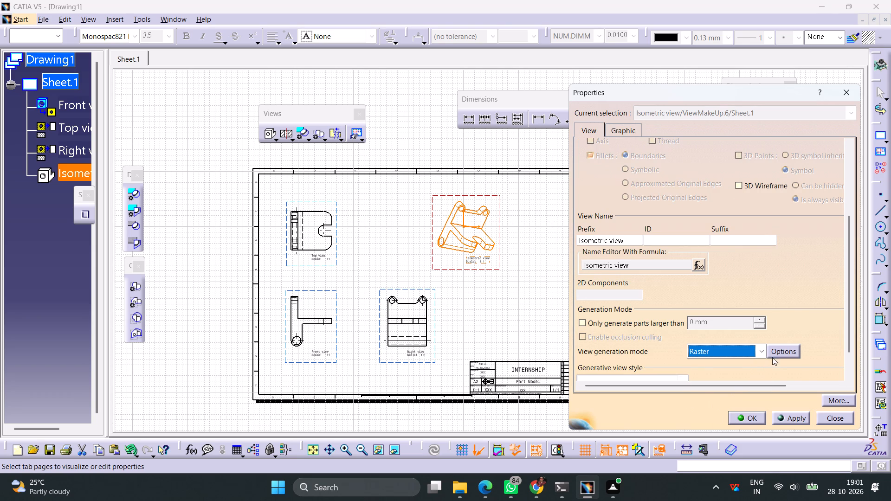
left_click(780, 353)
left_click(748, 372)
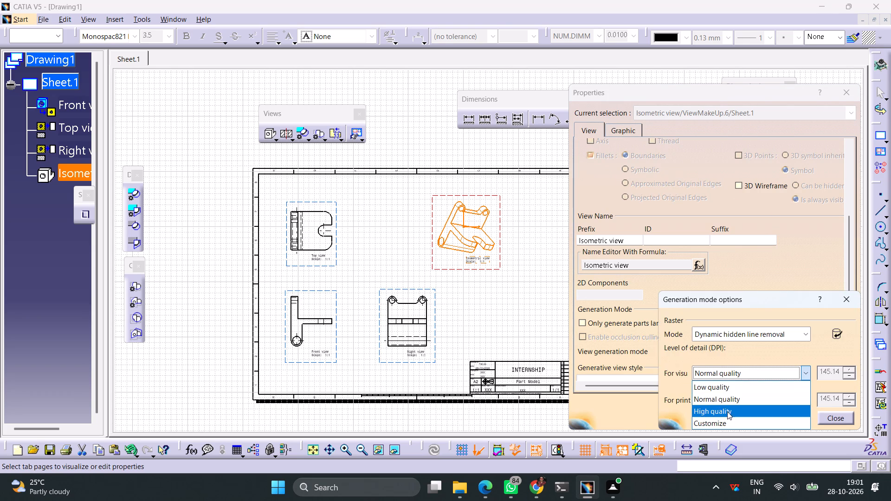
left_click(726, 407)
left_click(750, 338)
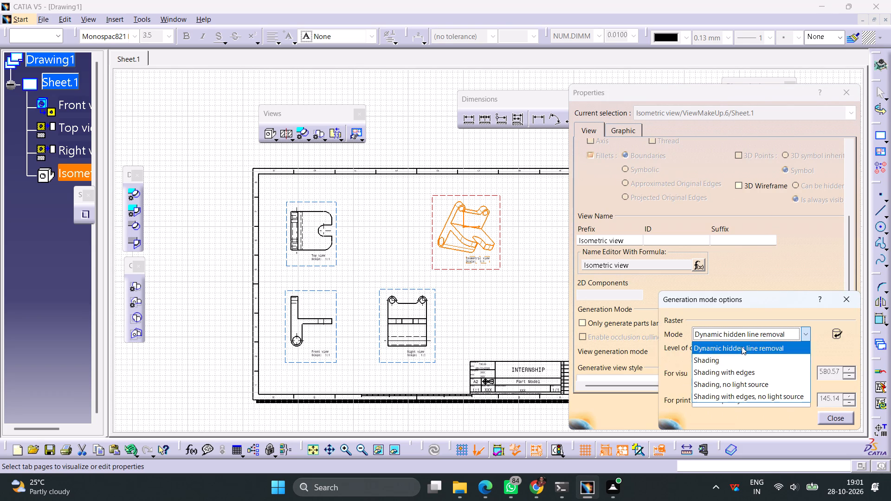
left_click(734, 372)
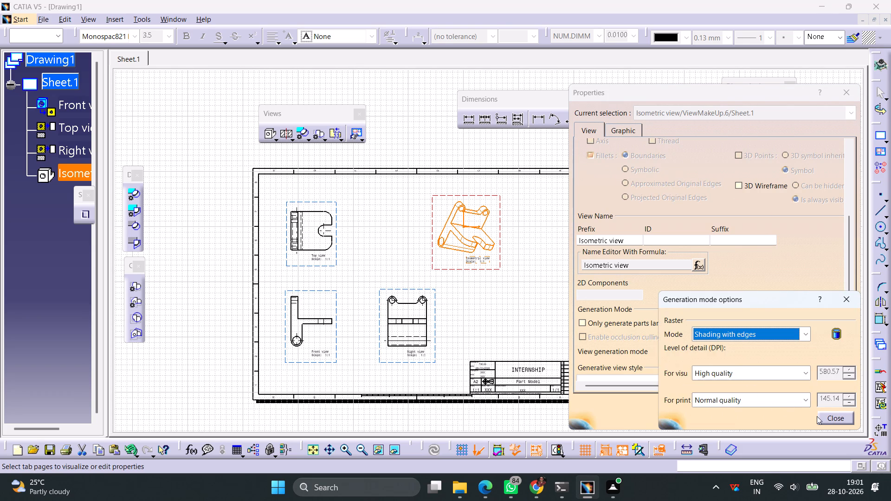
left_click(824, 418)
left_click(794, 421)
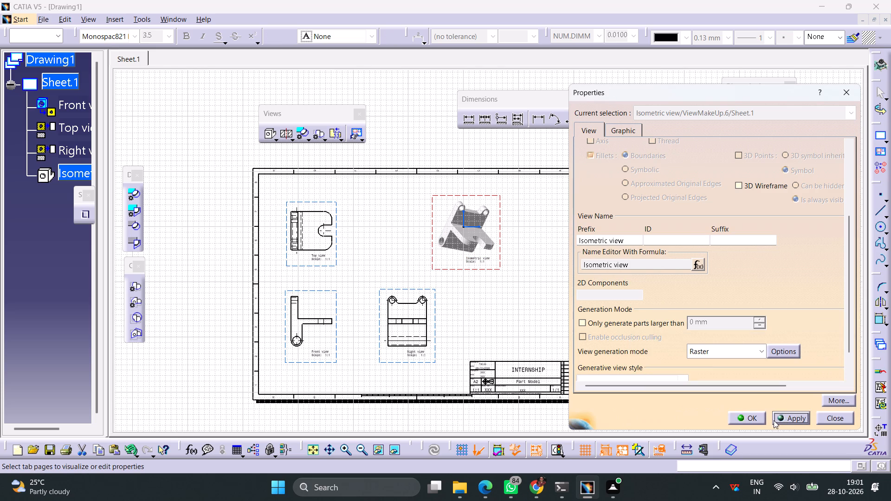
left_click(742, 418)
left_click(520, 290)
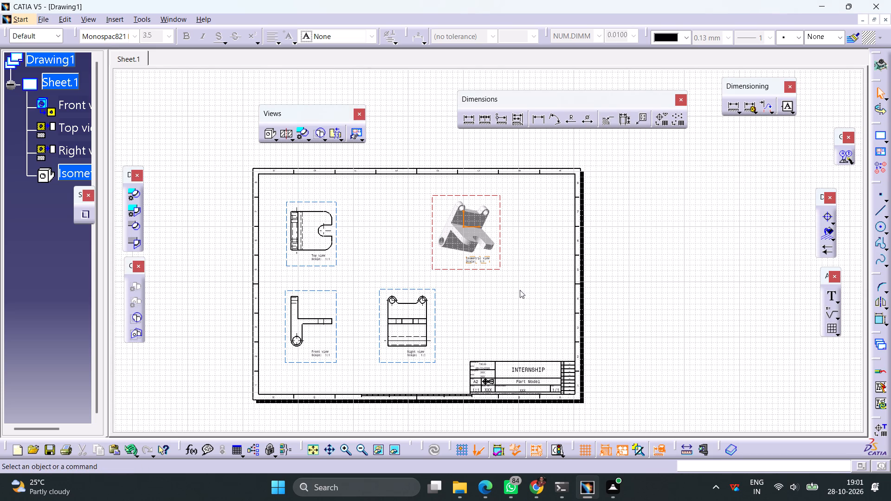
In the front view, dimension the upright's upper thickness above the part and its wider lower section's width beneath it.
middle_click_drag(362, 334, 387, 285, "ctrl")
middle_click_drag(360, 348, 629, 272)
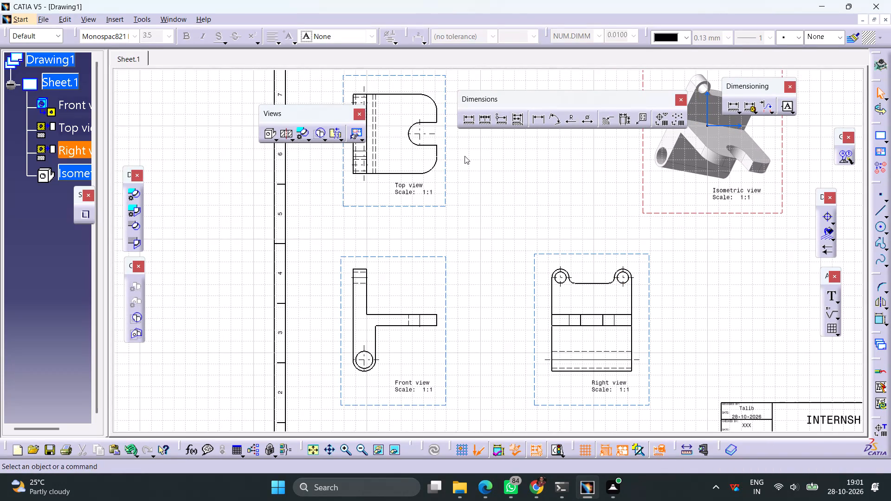
left_click(470, 123)
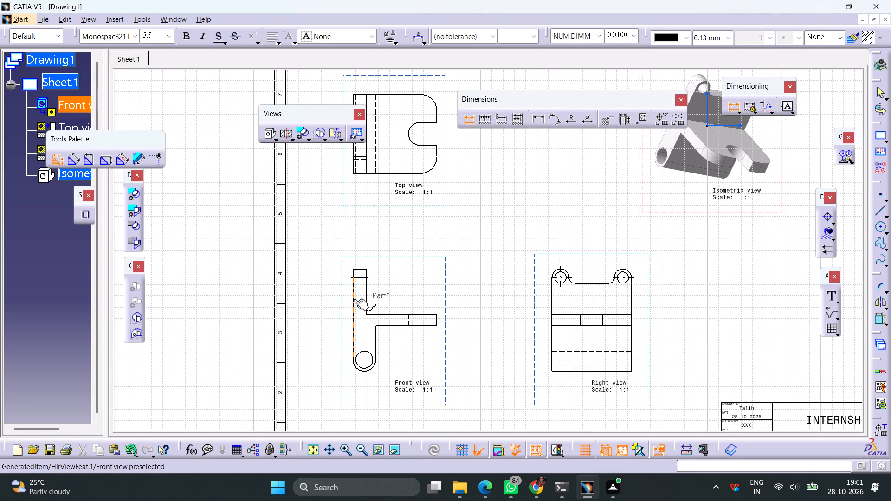
left_click(354, 299)
left_click(367, 294)
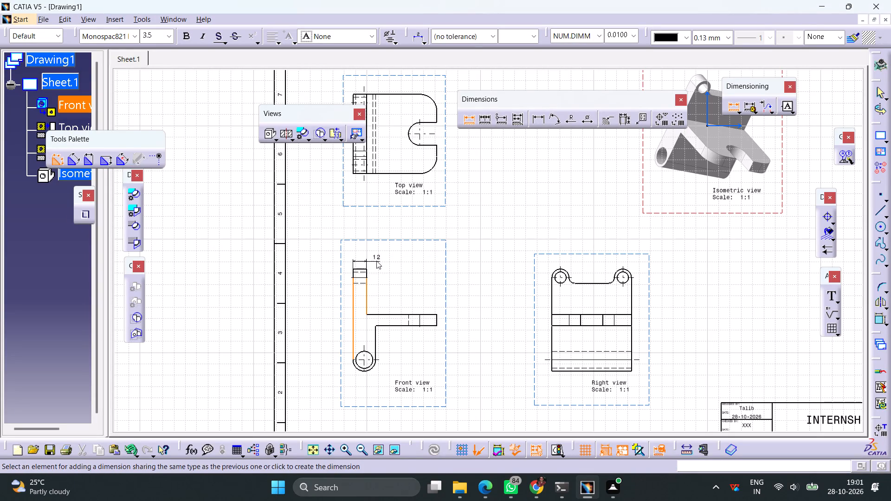
left_click(376, 261)
left_click(470, 118)
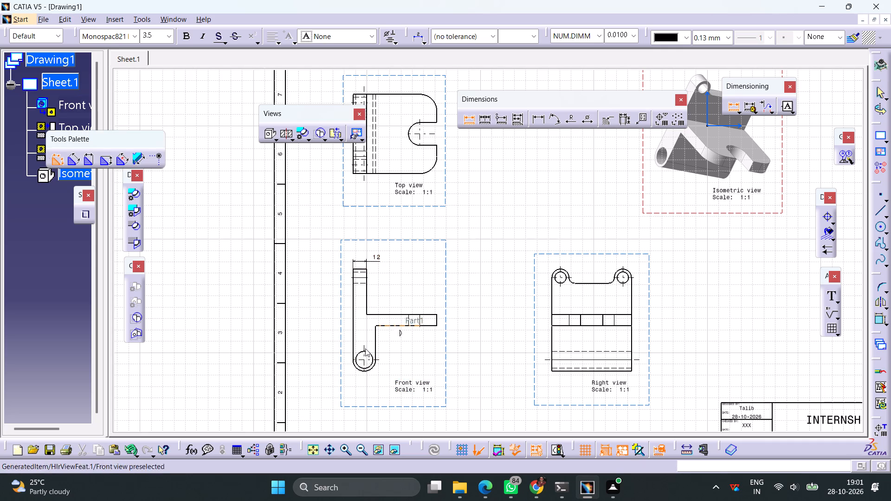
left_click(376, 339)
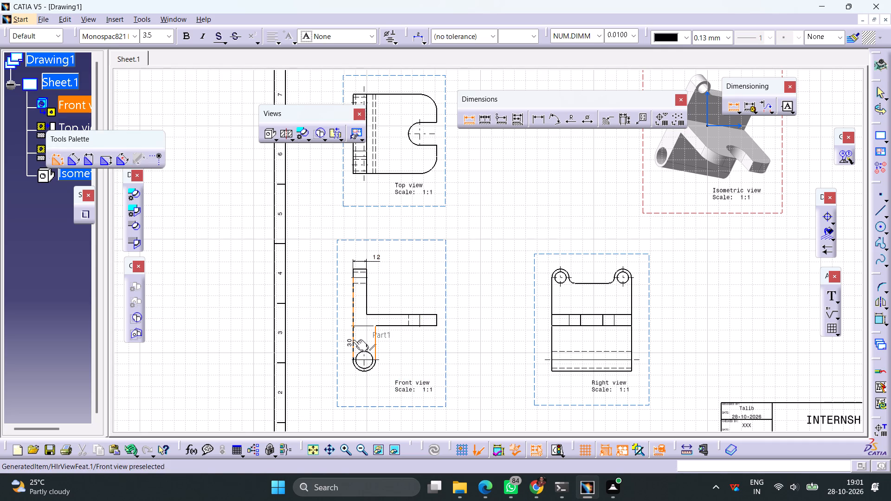
left_click(353, 340)
left_click(381, 382)
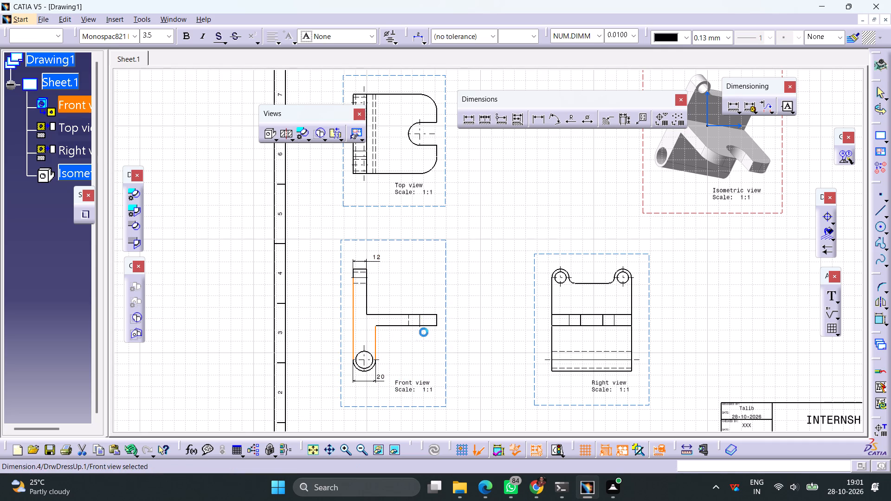
Dimension the horizontal arm's thickness in the front view, placing the dimension beyond its free end.
left_click(465, 117)
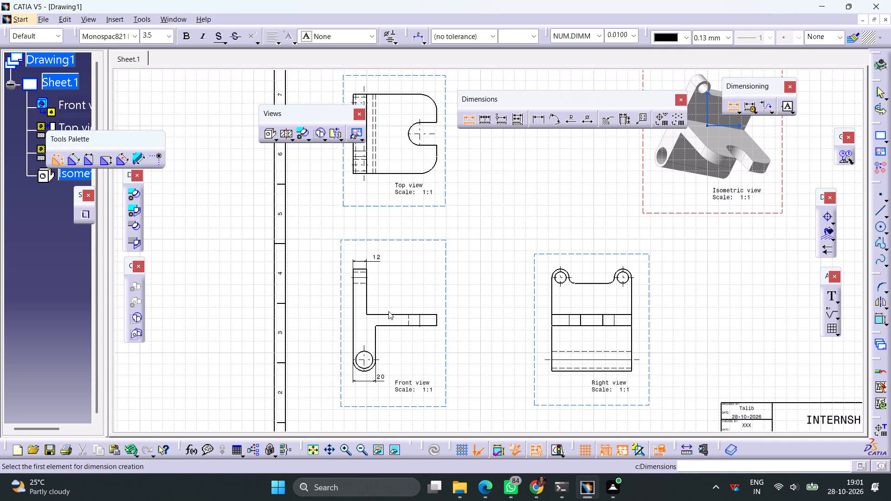
left_click(393, 314)
left_click(392, 326)
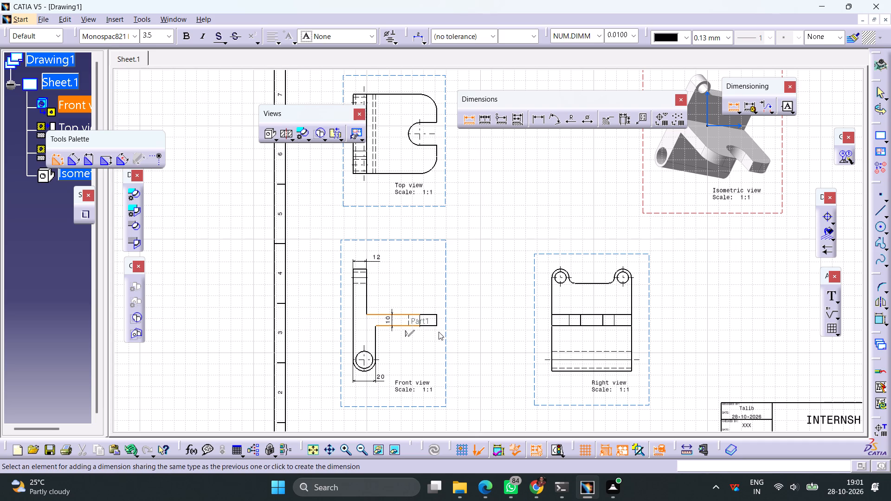
left_click(449, 341)
Add a radius dimension to the front view's rounded lower end and a diameter dimension to its hole.
middle_click_drag(433, 360, 436, 342)
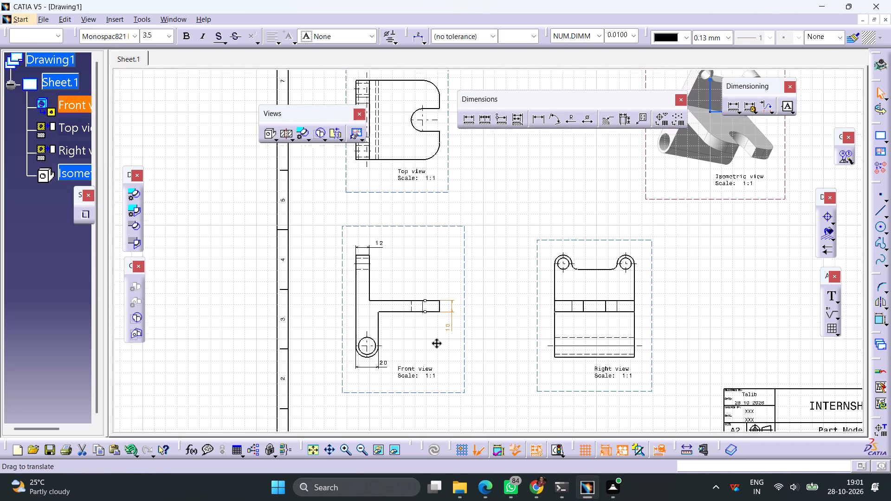
middle_click_drag(436, 342, 440, 285)
left_click(570, 122)
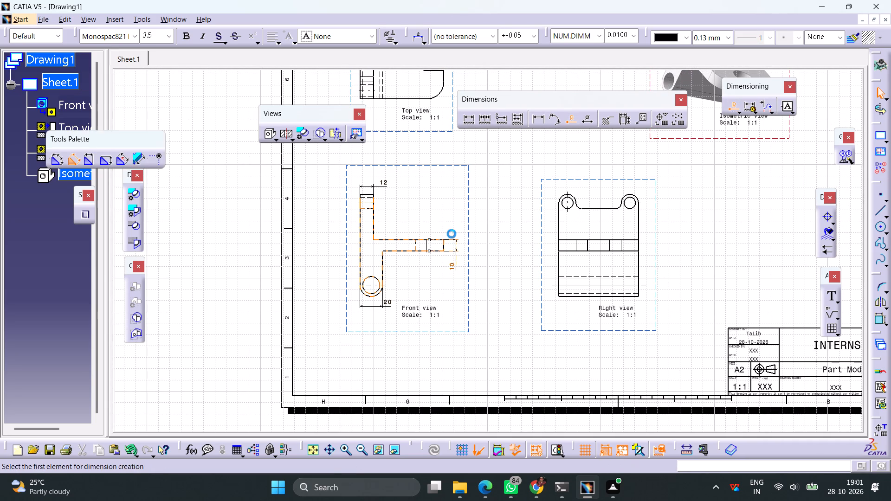
left_click(367, 297)
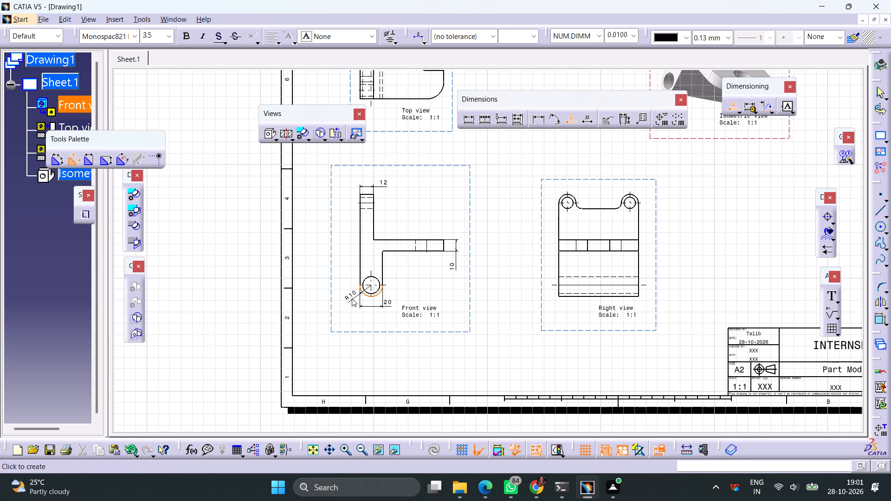
left_click(349, 298)
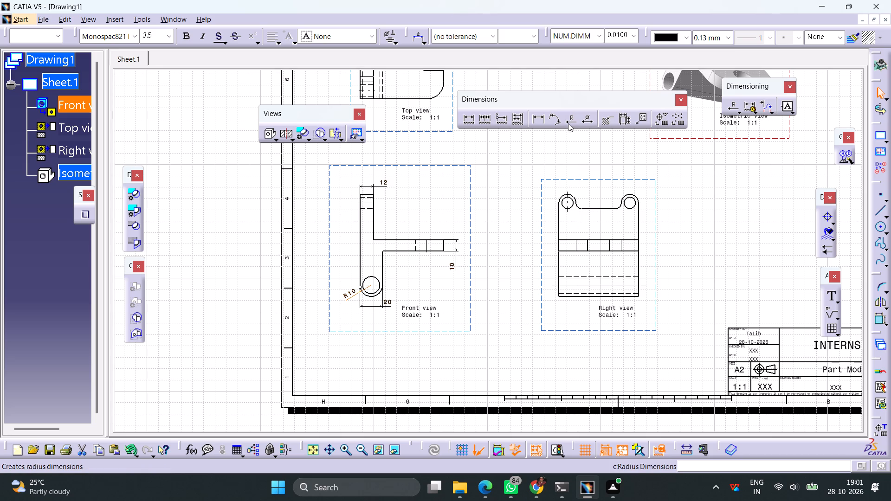
left_click(582, 122)
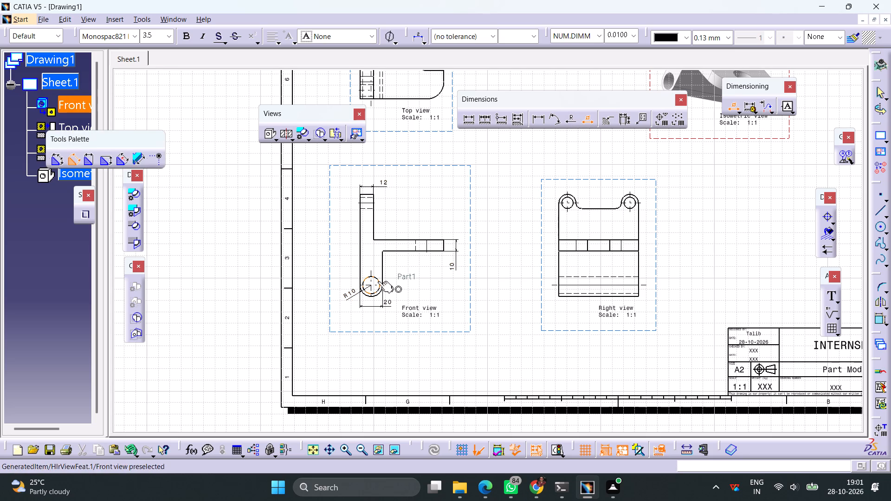
left_click(378, 281)
left_click(417, 273)
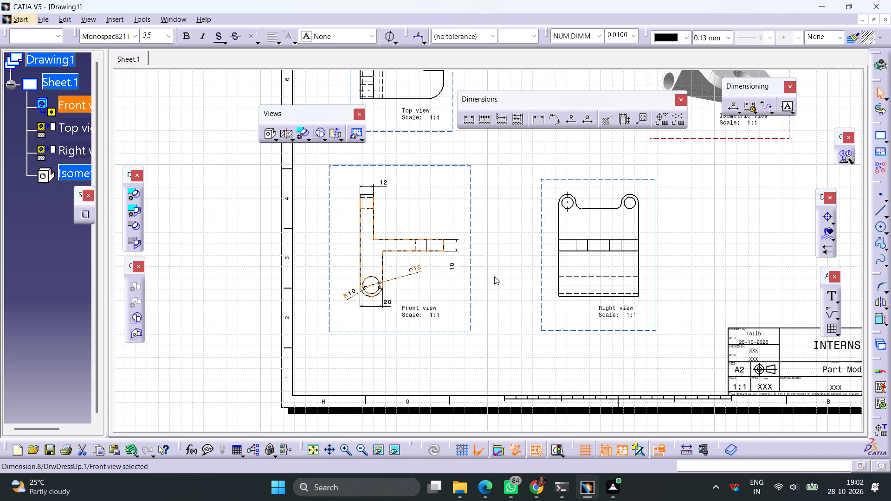
Dimension the bracket's overall width below the right view and move the view label clear beneath the dimension.
middle_click_drag(517, 268, 393, 290)
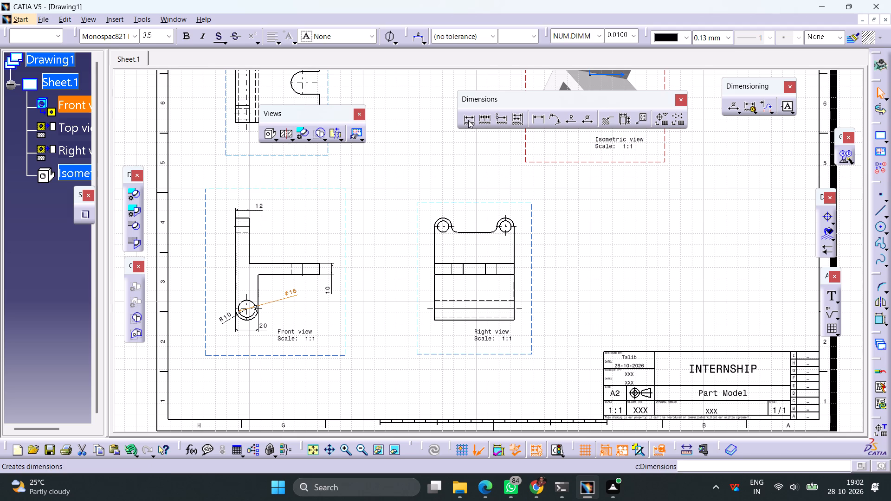
left_click(468, 120)
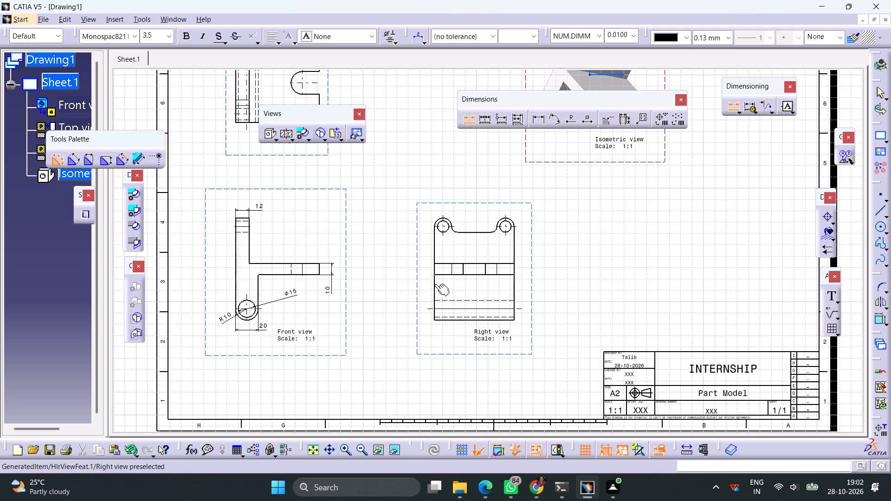
left_click(436, 283)
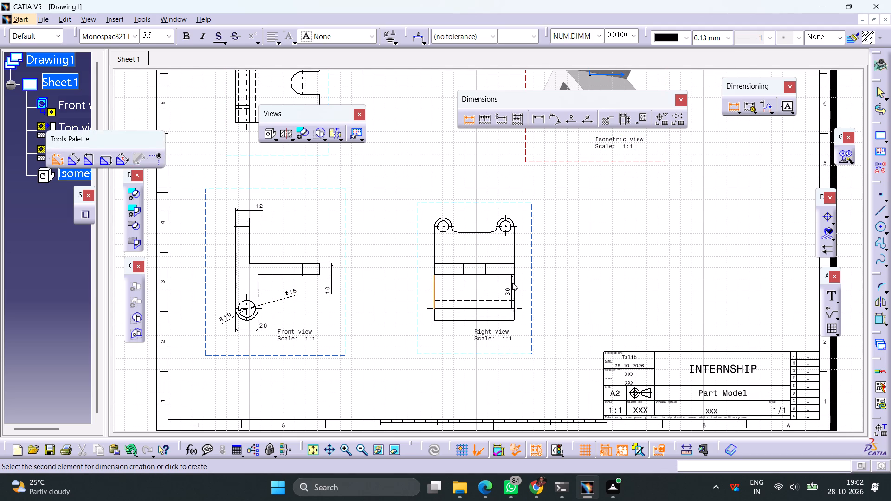
left_click(515, 279)
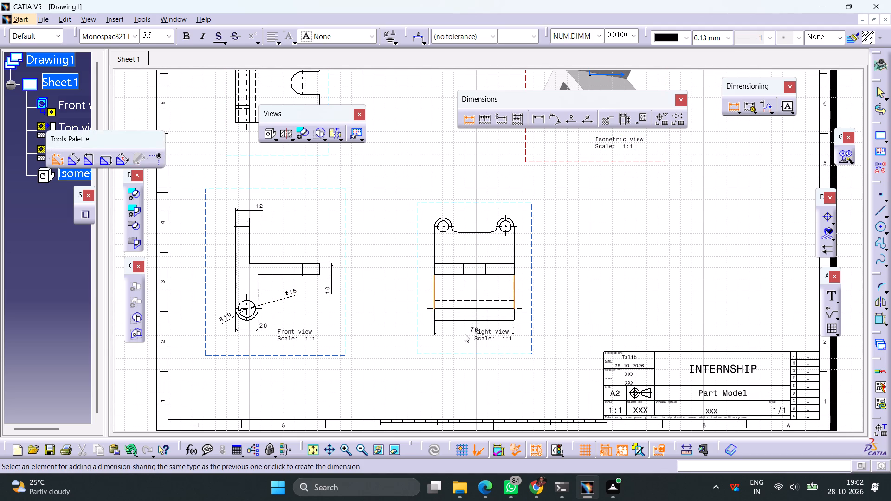
left_click(465, 334)
left_click_drag(496, 340, 489, 349)
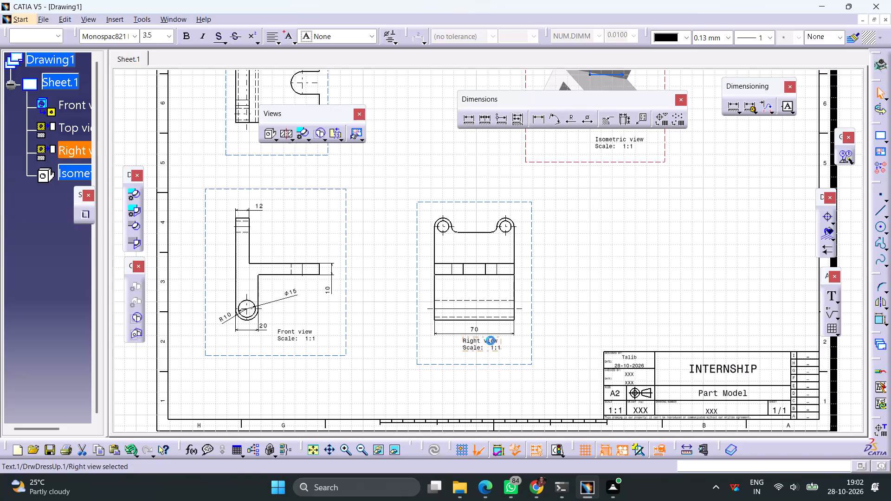
In the right view, add a diameter dimension to the upper-left lug's hole and a radius dimension to the upper-right lug's outer arc.
left_click(536, 120)
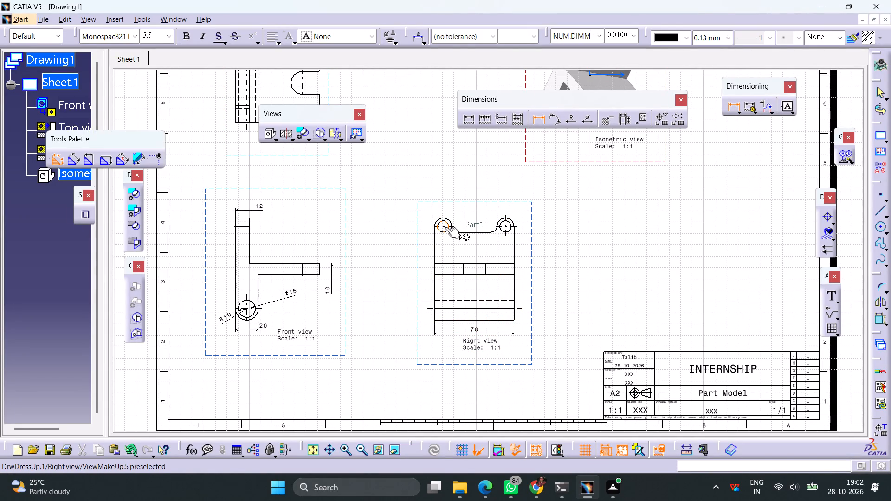
left_click(582, 120)
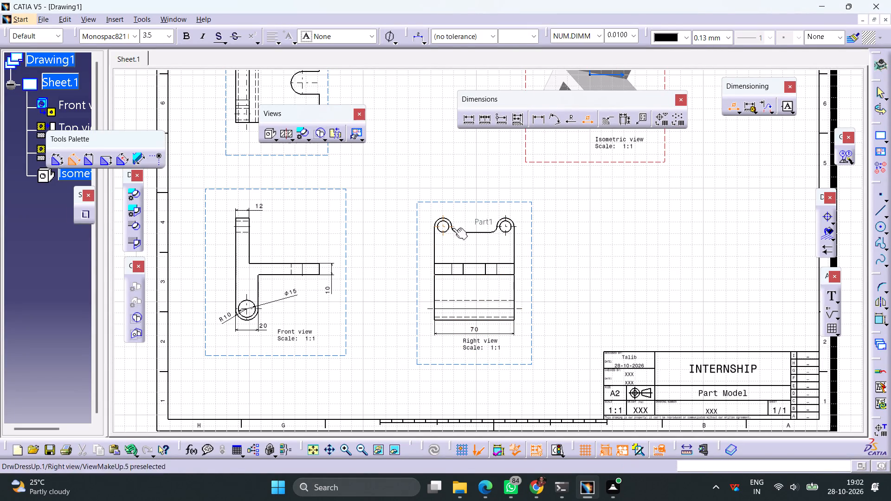
left_click(448, 230)
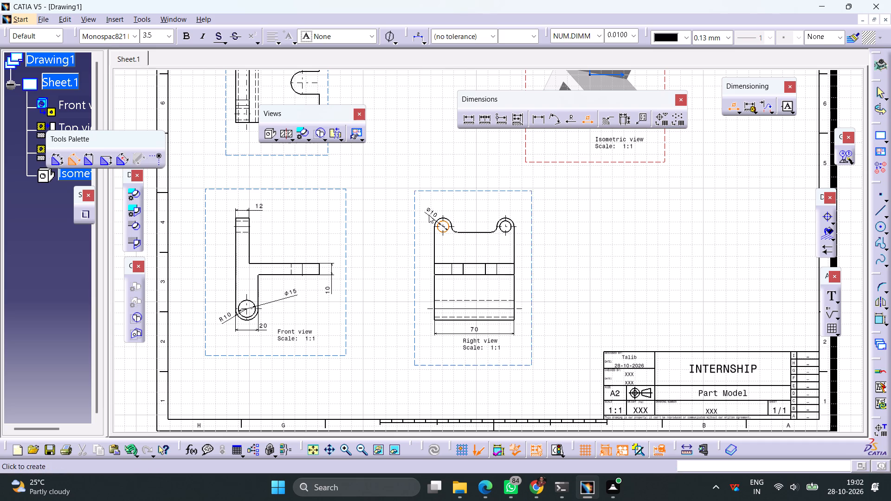
left_click(426, 214)
left_click(568, 122)
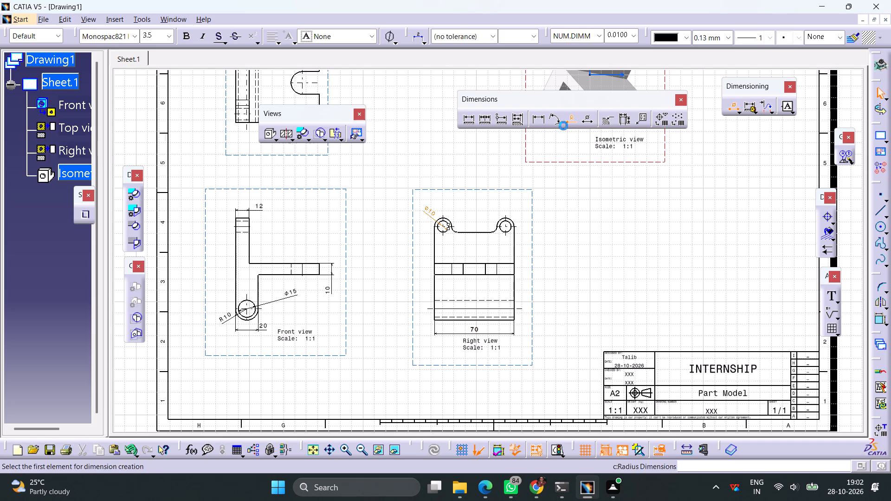
left_click(512, 219)
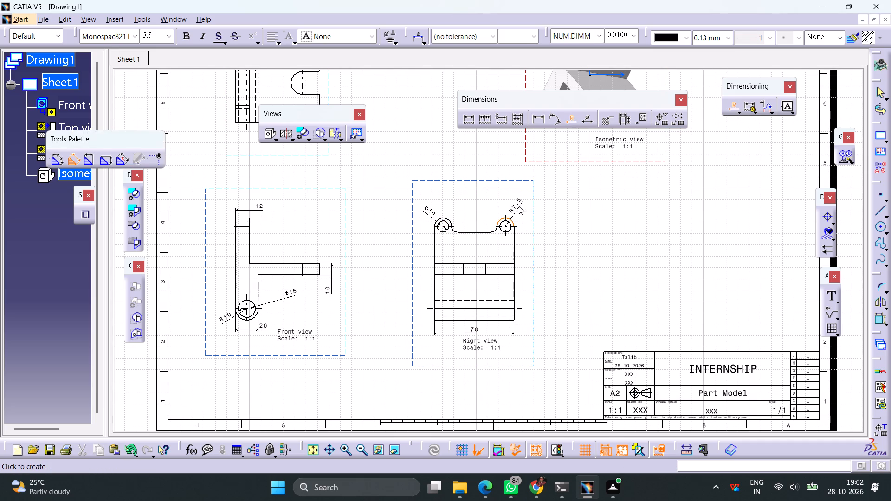
left_click(521, 203)
In the right view, dimension the vertical distance between the recessed top edge and the upper-right hole's horizontal centre line.
left_click(537, 120)
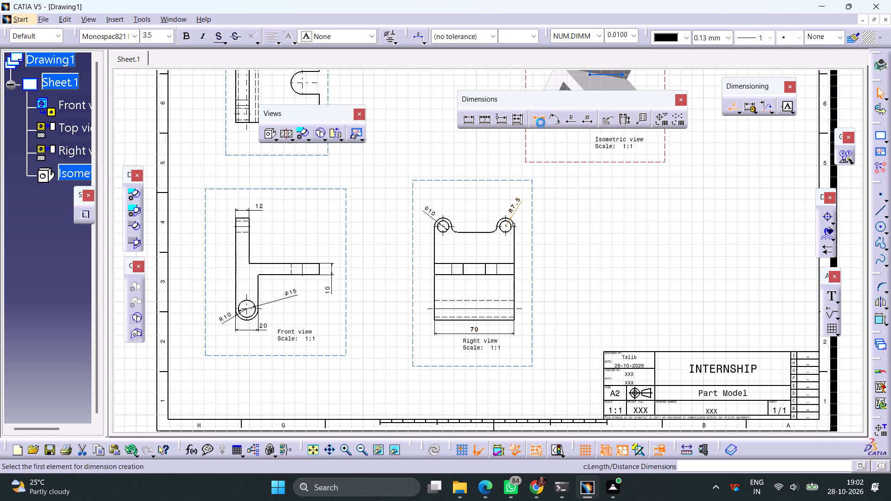
left_click(478, 232)
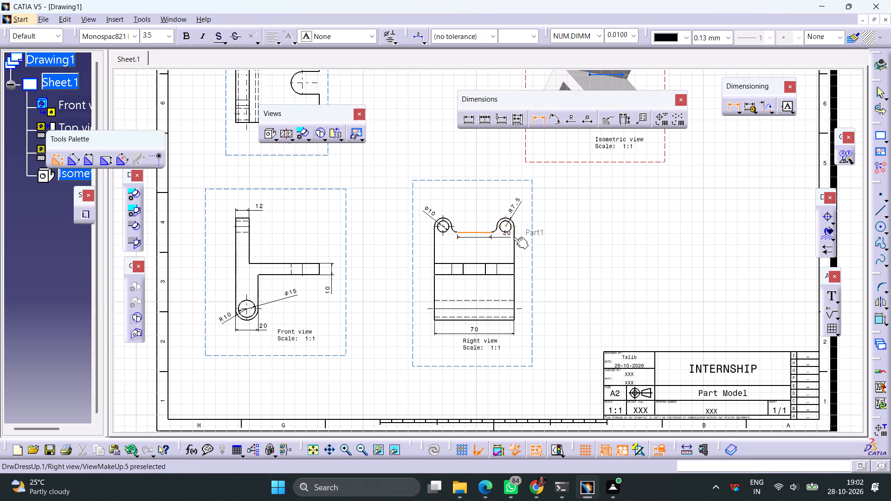
middle_click_drag(497, 240, 526, 139, "ctrl")
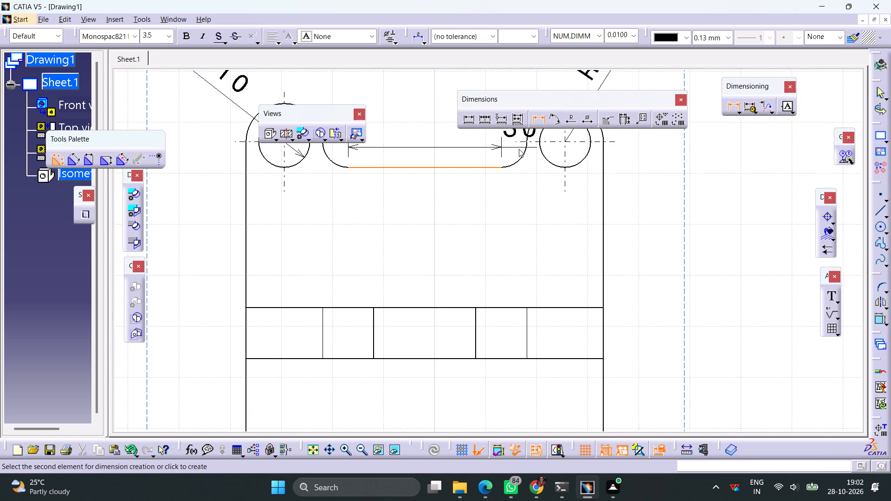
left_click(547, 142)
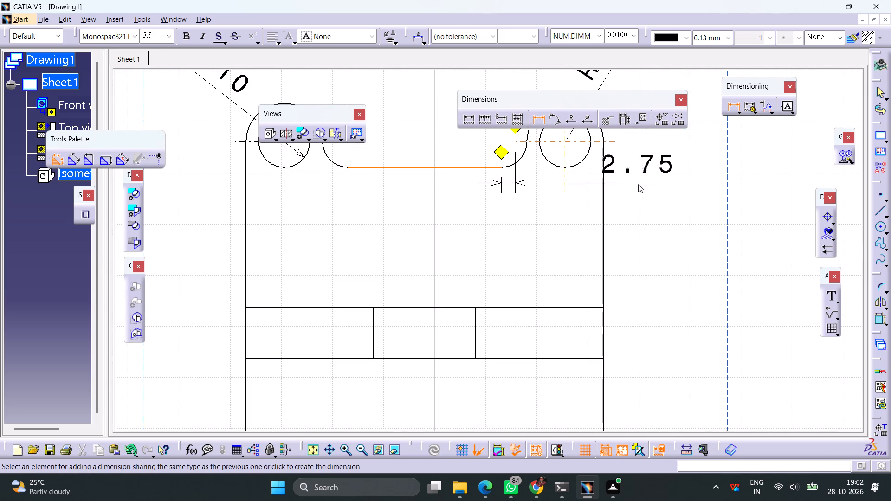
left_click(652, 158)
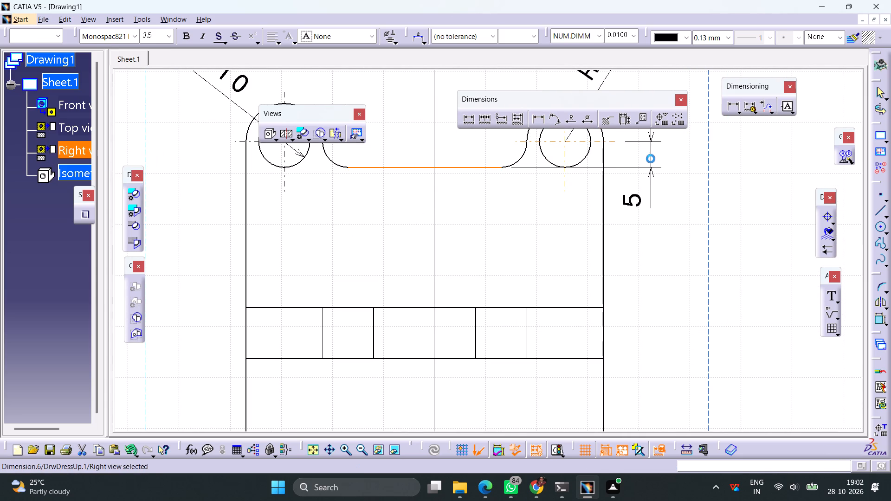
Add a radius dimension to the concave fillet beside the upper-left lug in the right view, placing it above the recess.
middle_click_drag(646, 220, 644, 248, "ctrl")
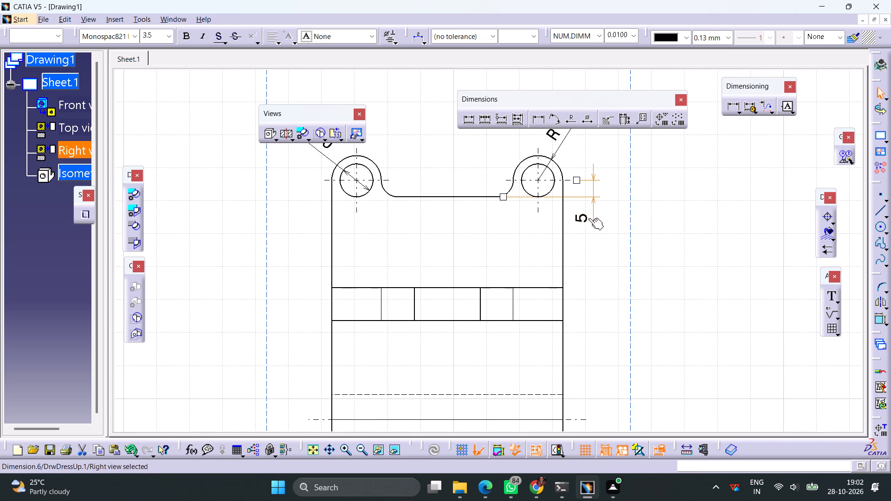
middle_click_drag(600, 226, 602, 235, "ctrl")
left_click(569, 117)
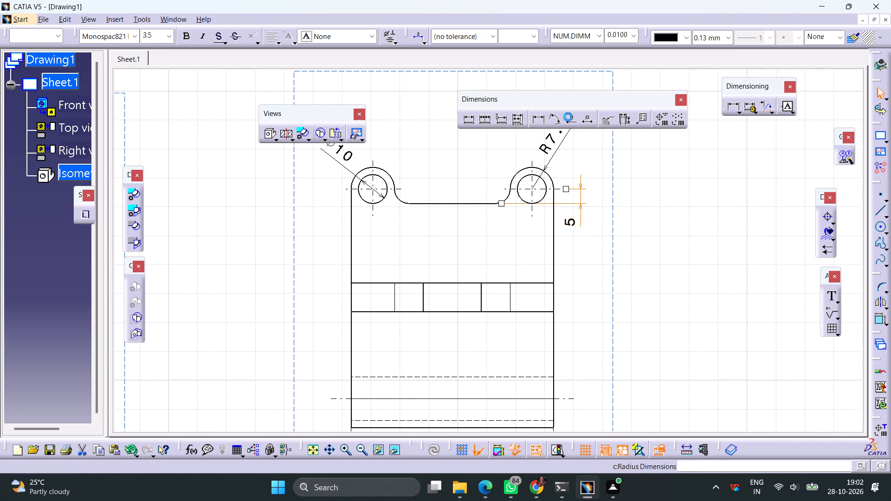
left_click(399, 200)
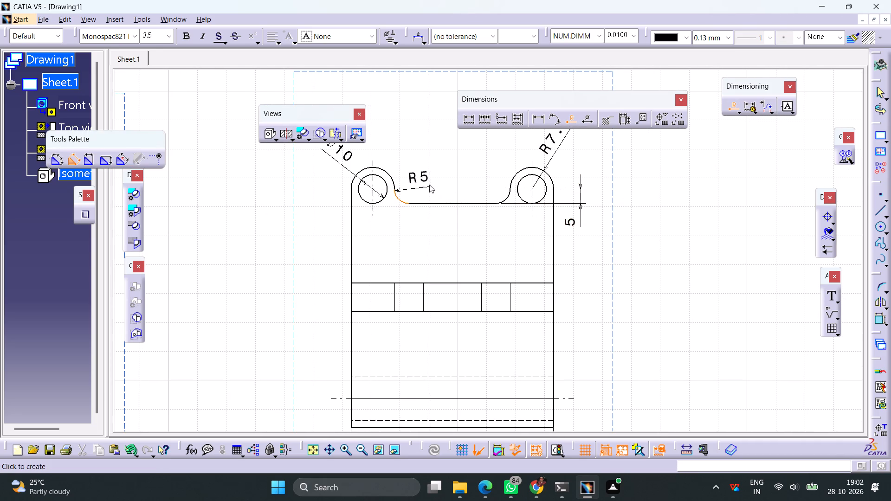
left_click(448, 158)
In the top view, dimension the length of the slot's upper straight edge, placing the value just beyond the arm's end.
middle_click_drag(464, 168, 461, 178, "ctrl")
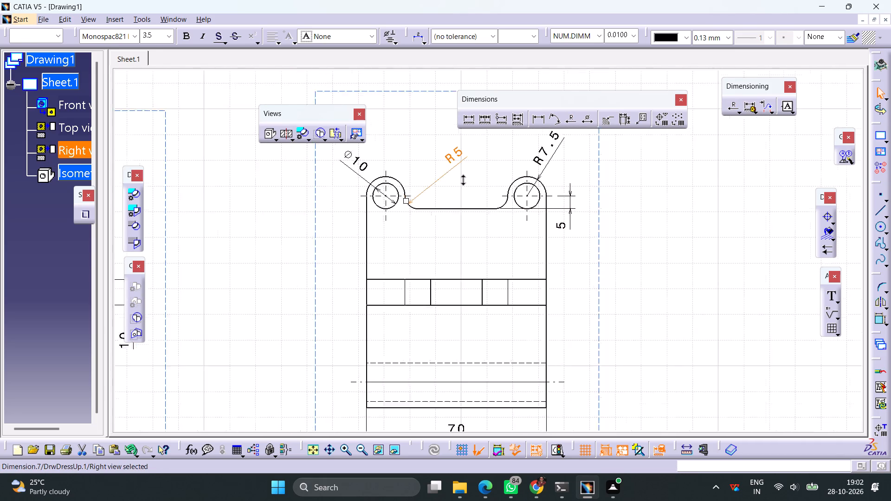
middle_click_drag(461, 178, 450, 245, "ctrl")
middle_click_drag(392, 168, 456, 305)
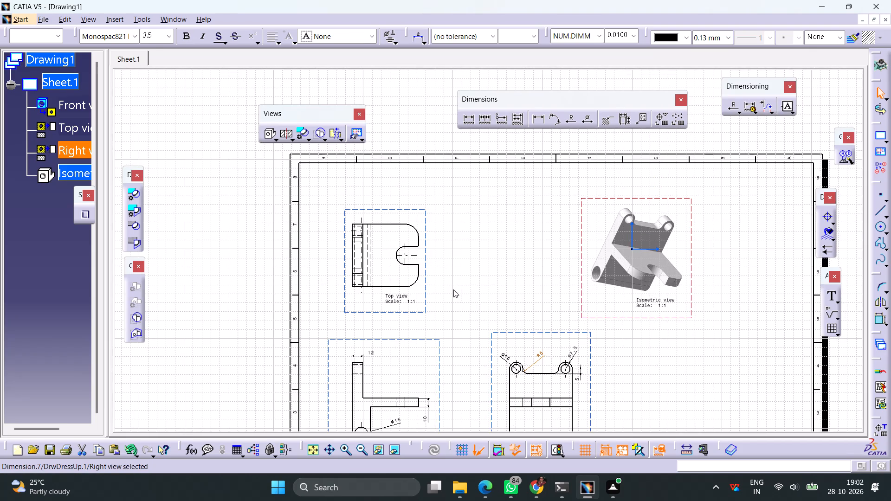
middle_click_drag(454, 286, 457, 246, "ctrl")
middle_click_drag(427, 264, 452, 232)
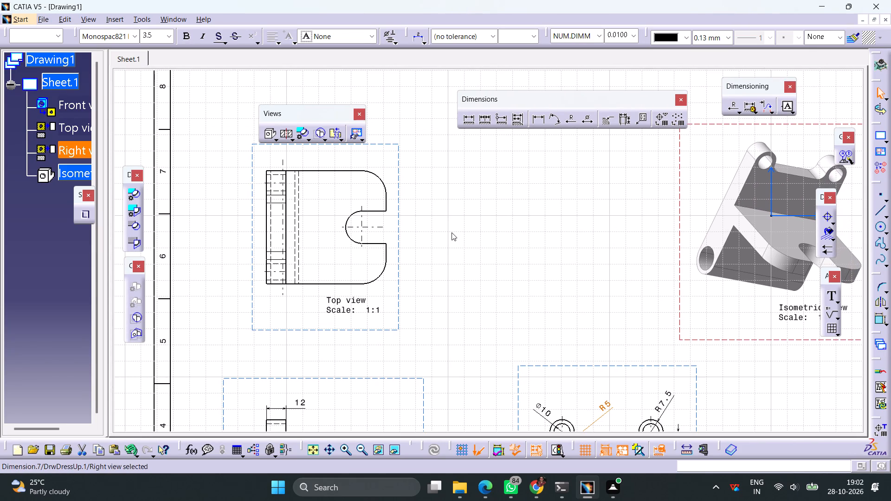
middle_click_drag(452, 231, 446, 277, "ctrl")
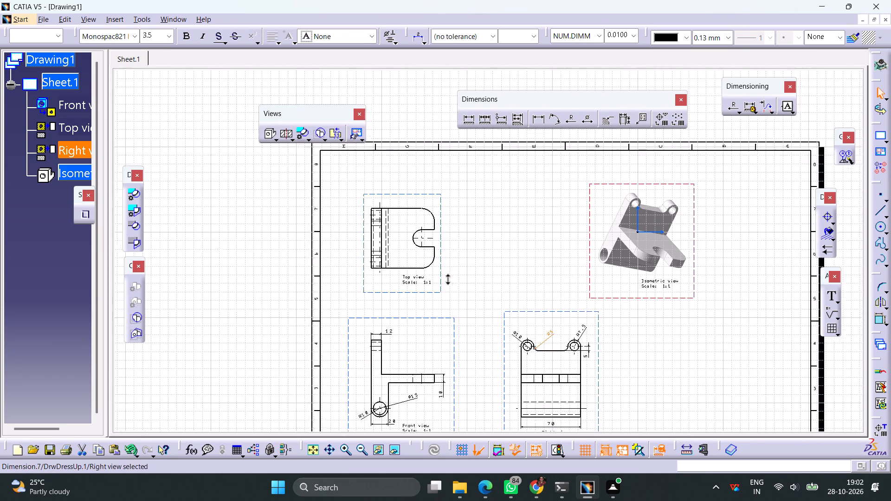
middle_click_drag(446, 277, 455, 263, "ctrl")
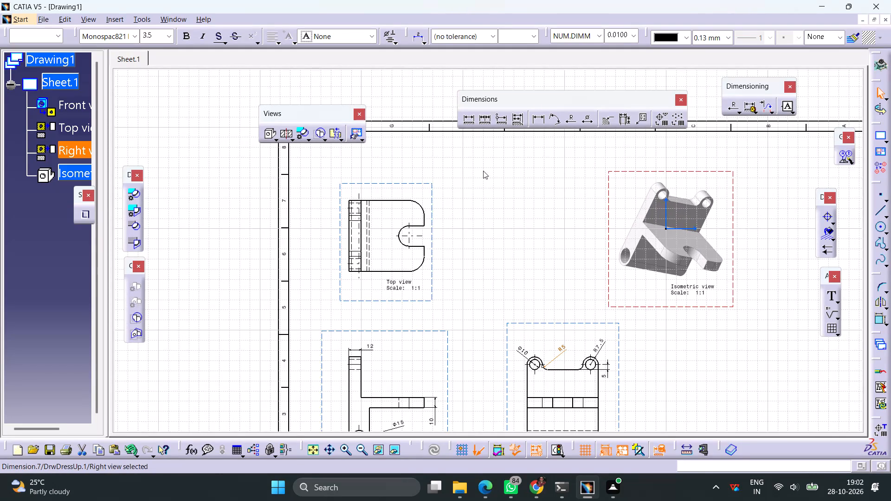
left_click(463, 120)
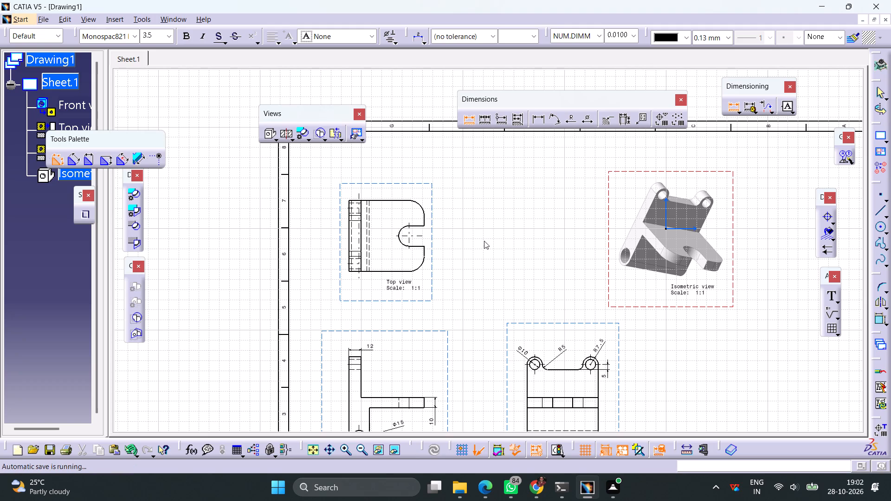
middle_click_drag(484, 245, 487, 203)
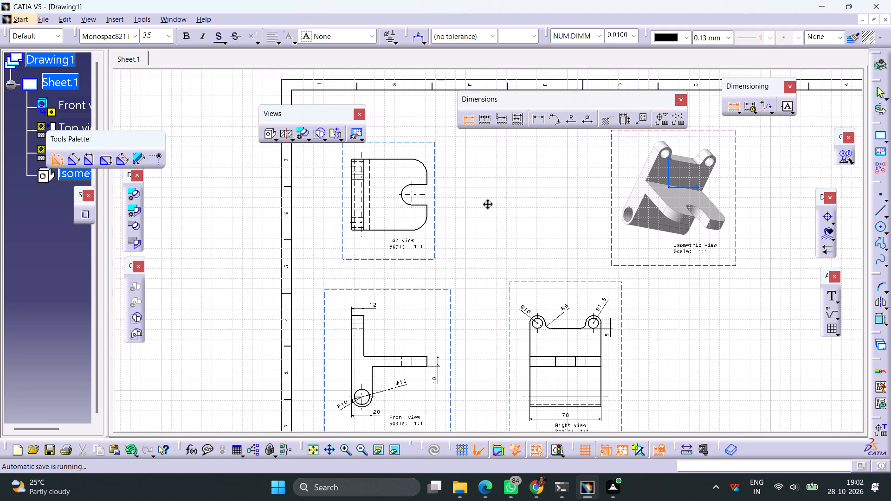
middle_click_drag(487, 203, 487, 206)
middle_click_drag(467, 206, 472, 183, "ctrl")
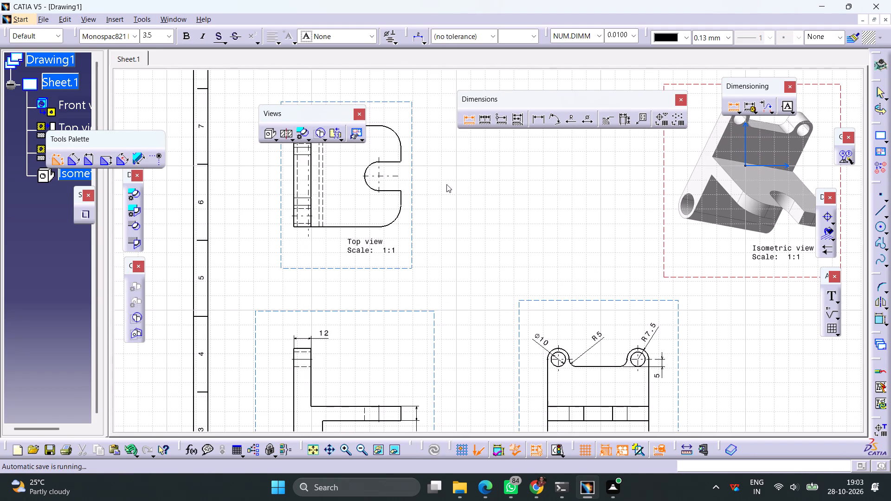
middle_click_drag(450, 195, 456, 235)
left_click(394, 202)
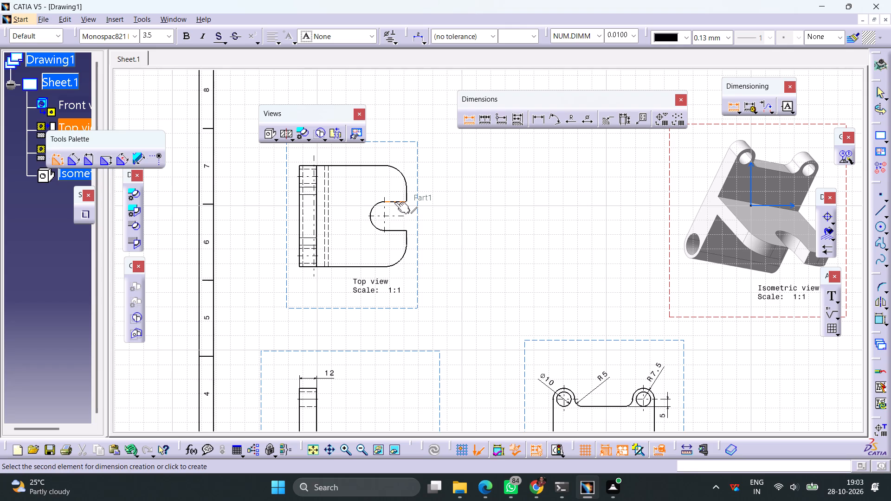
left_click(421, 207)
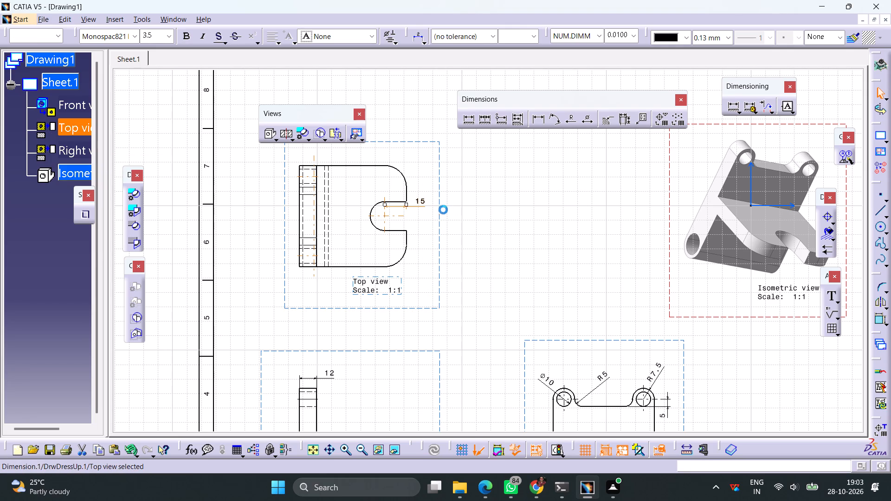
Dimension the vertical distance between the slot's upper straight edge and the arm's upper outer edge in the top view.
left_click(467, 124)
left_click(400, 200)
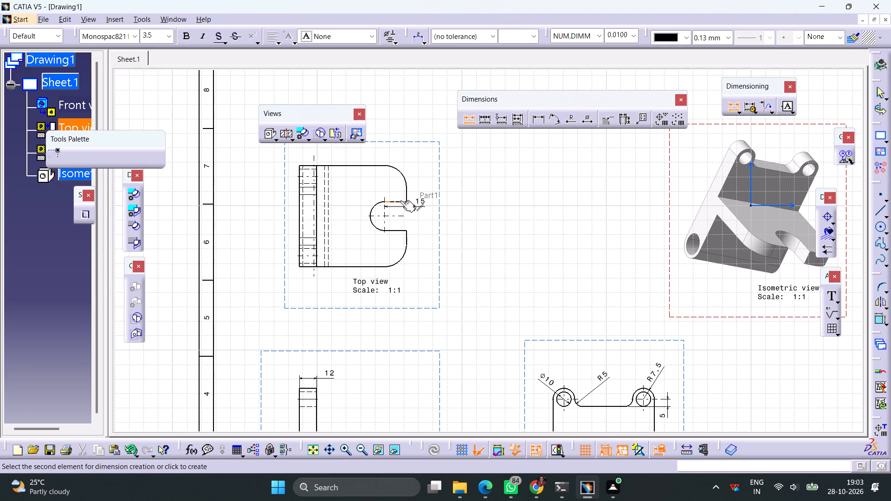
left_click(358, 166)
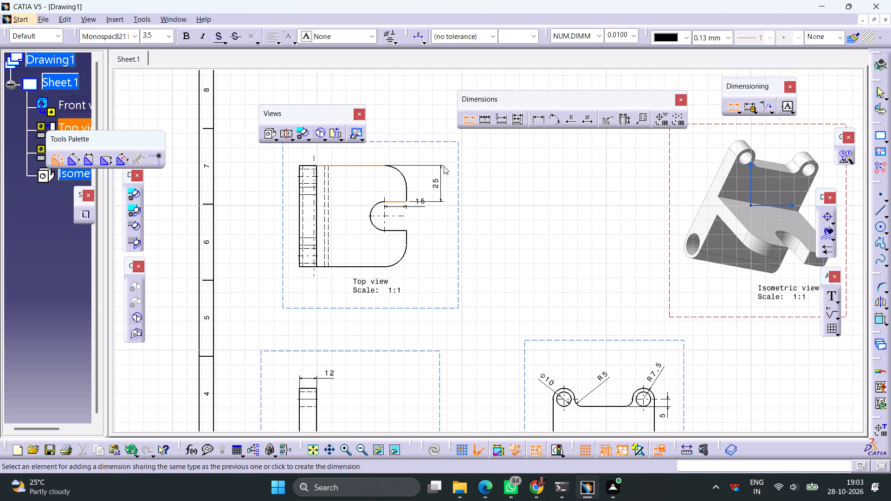
left_click(444, 166)
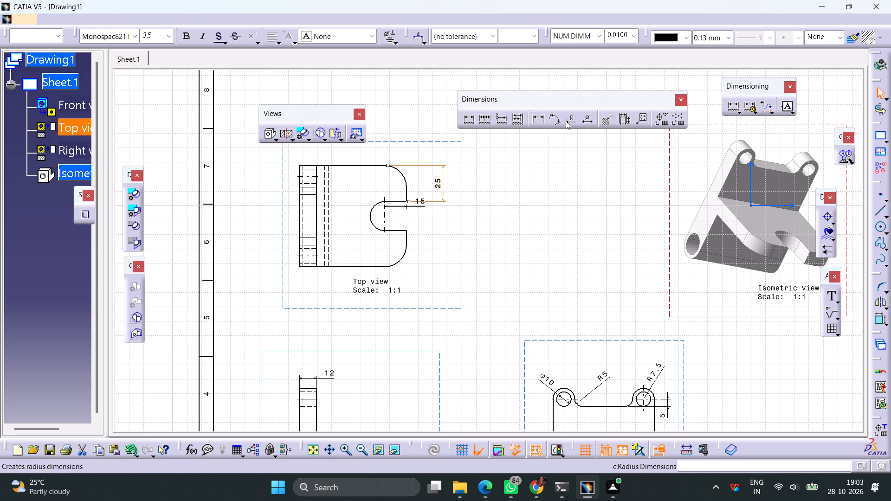
Add radius dimensions to the slot's rounded end and the arm's upper rounded corner in the top view.
left_click(566, 121)
left_click(374, 225)
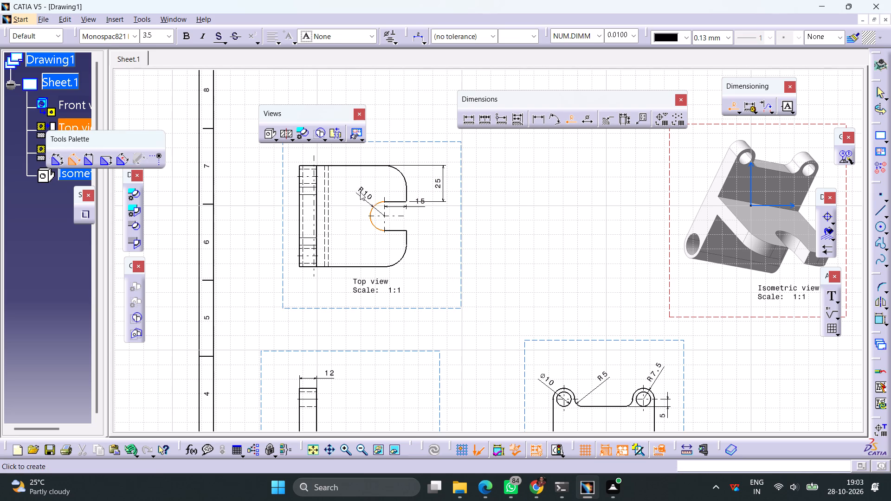
left_click(342, 155)
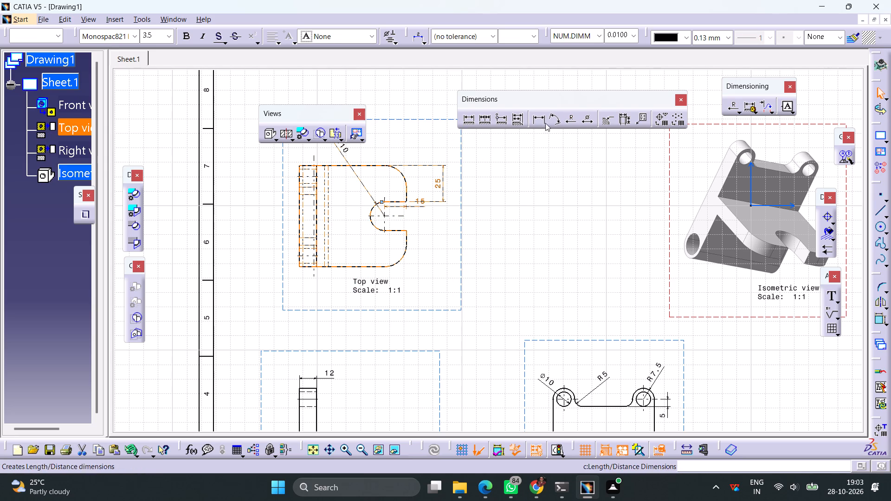
left_click(565, 116)
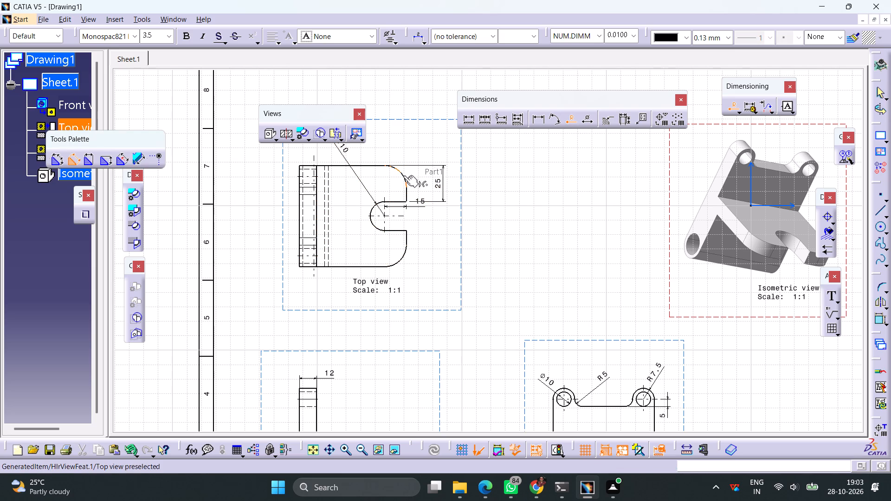
left_click(403, 175)
left_click(421, 146)
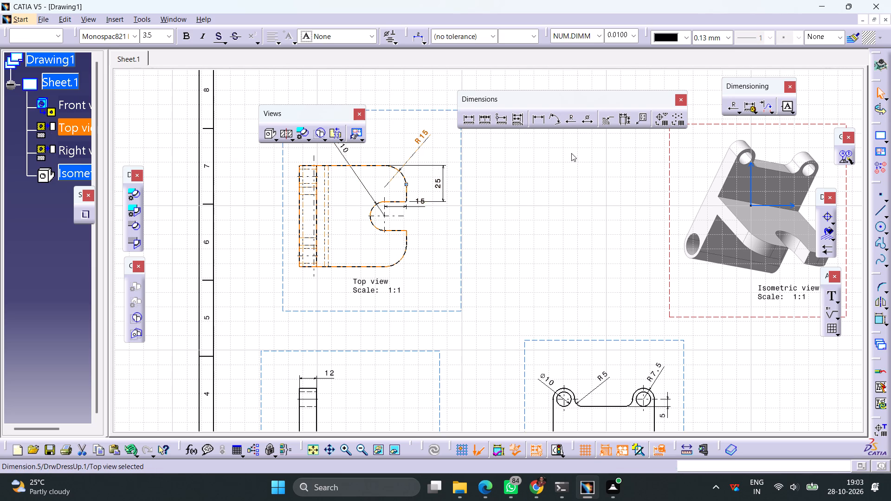
Set the font size of the top, front, right and isometric view labels to 10 mm.
middle_click_drag(498, 226, 484, 266, "ctrl")
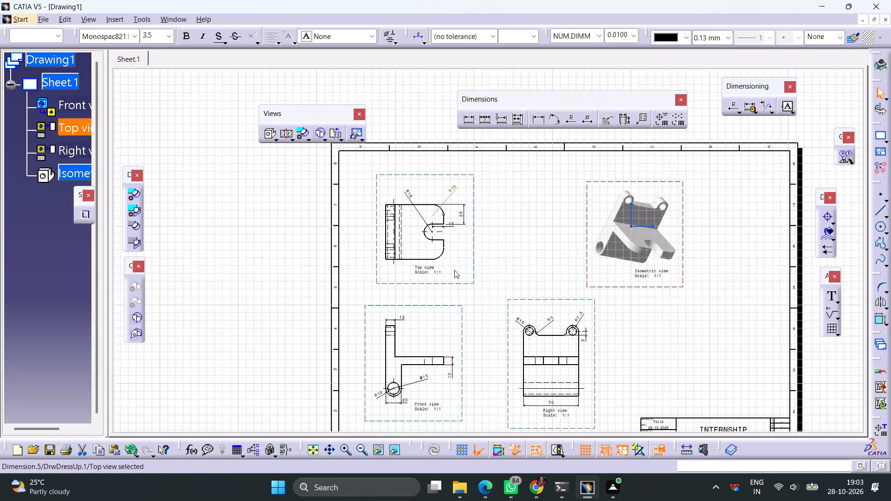
left_click(421, 270)
left_click(168, 41)
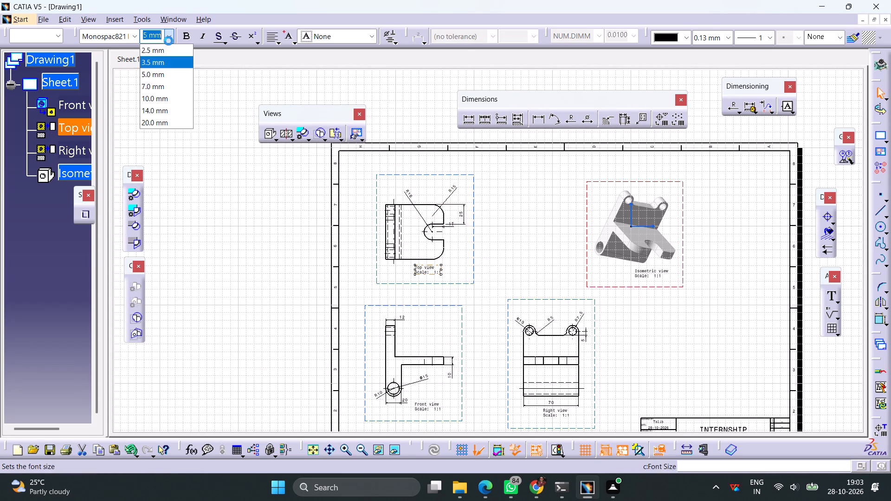
left_click(167, 94)
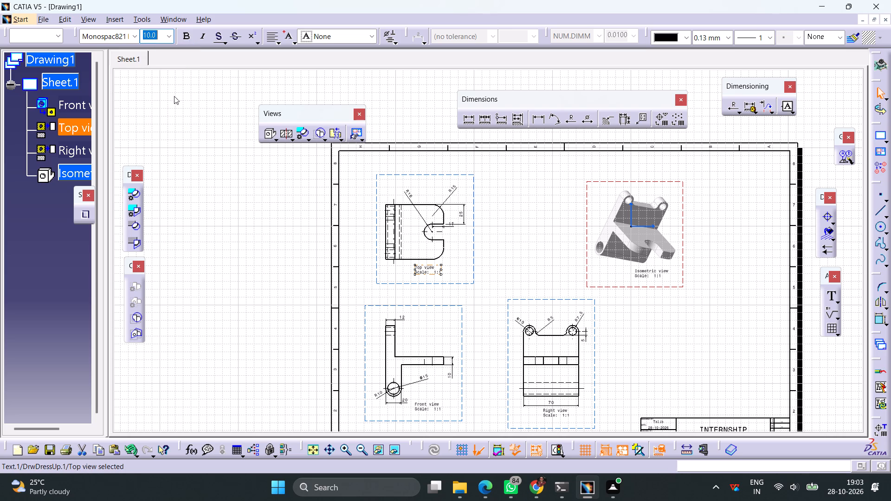
middle_click_drag(508, 244, 504, 176)
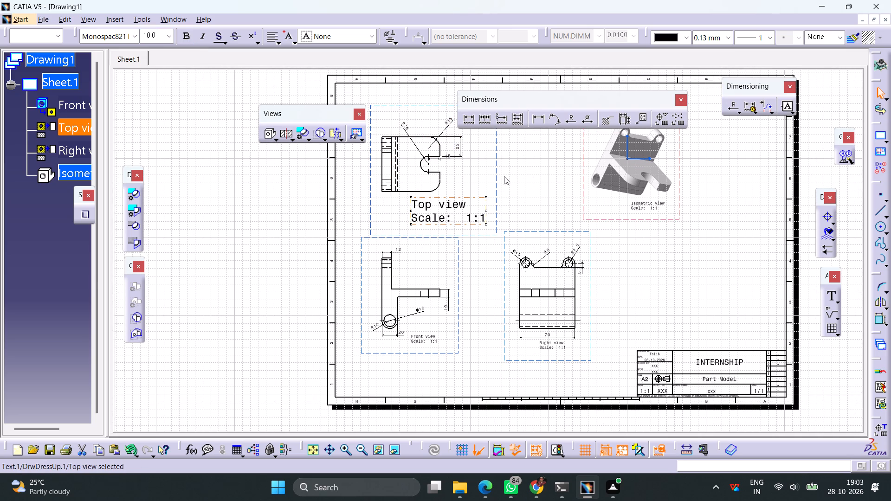
left_click(428, 339)
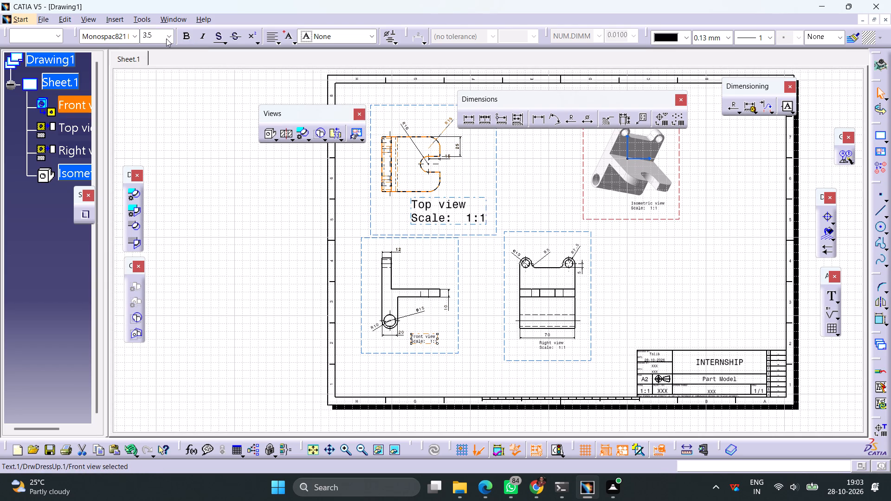
left_click(168, 38)
left_click(162, 97)
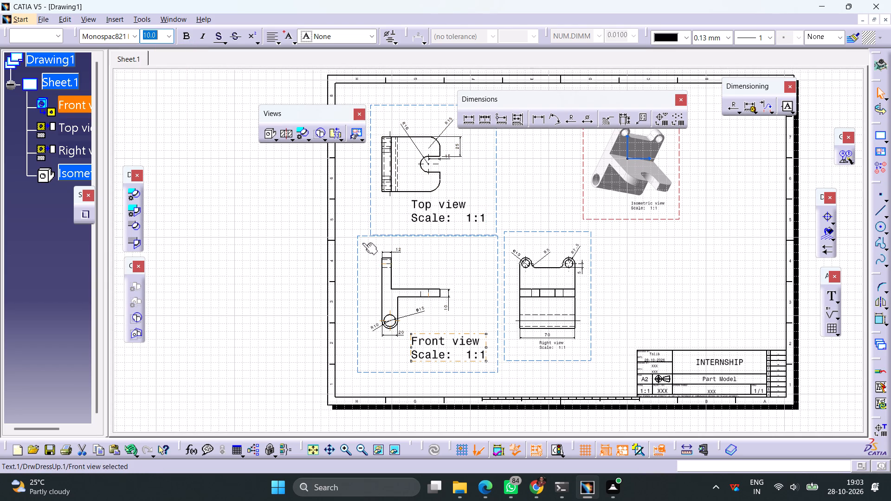
left_click(555, 349)
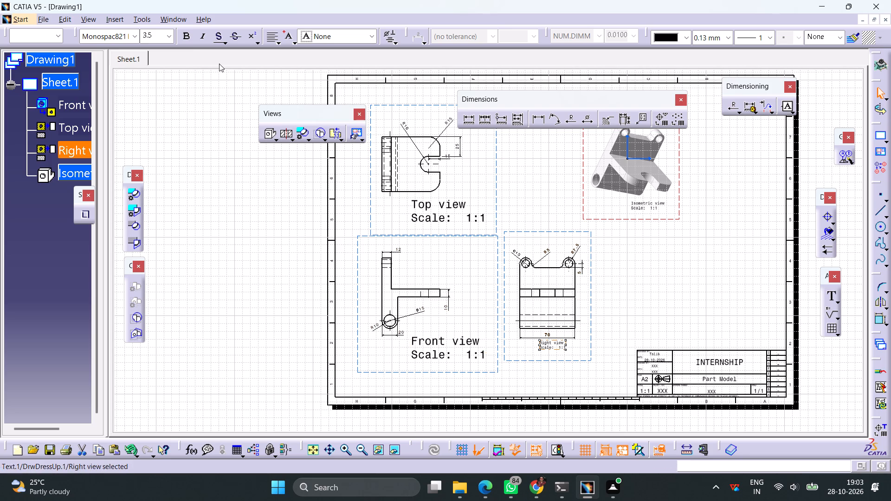
left_click(171, 40)
left_click(177, 100)
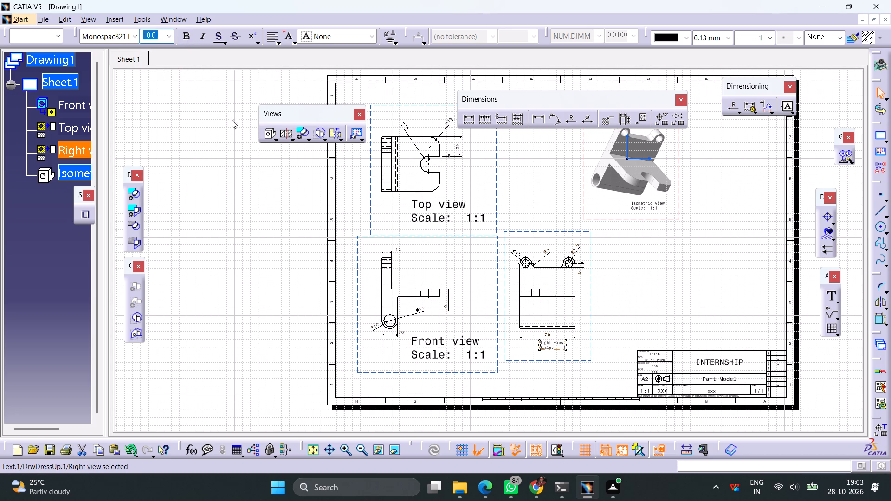
left_click(646, 207)
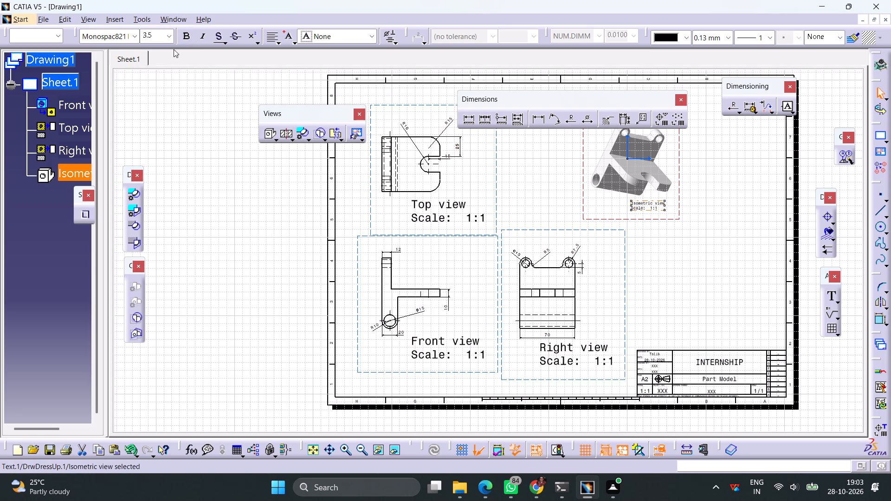
left_click(171, 42)
left_click(166, 92)
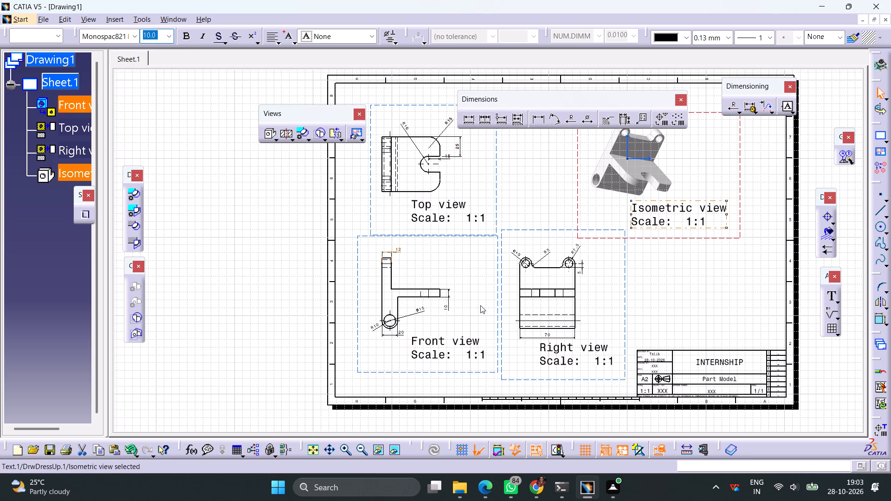
Hide the sketcher grid and the view frames on the drawing sheet.
left_click(589, 449)
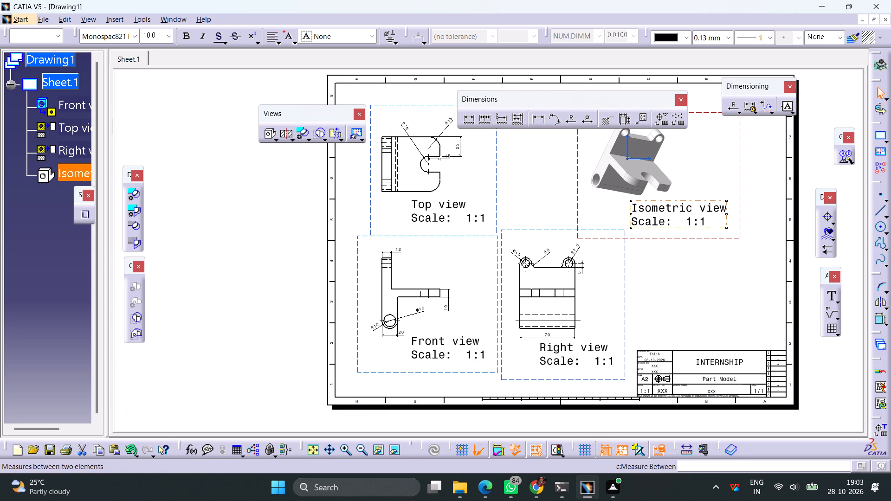
left_click(621, 450)
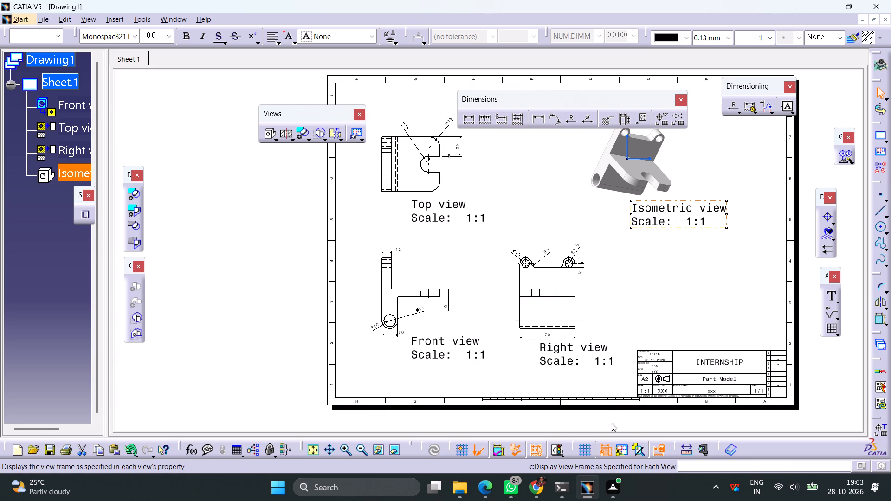
Save the drawing as Drawing1 in CATDrawing format in the internship folder on the Desktop.
middle_click_drag(635, 287, 633, 326, "ctrl")
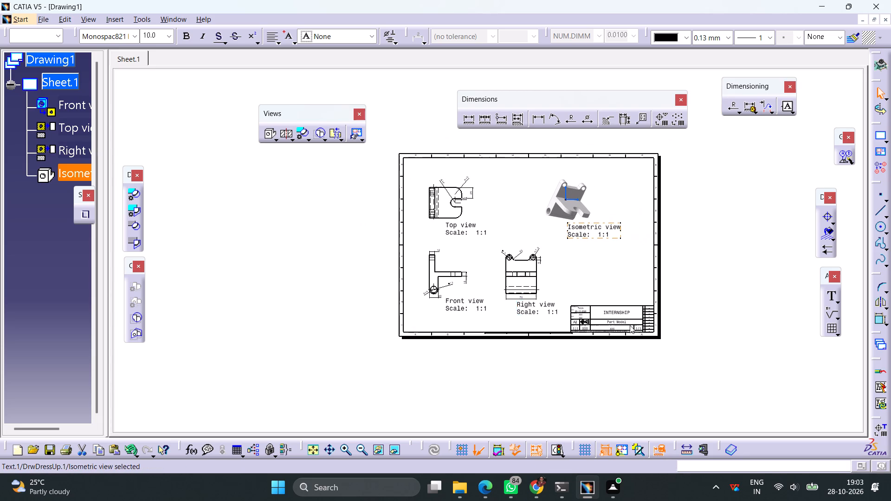
left_click(47, 19)
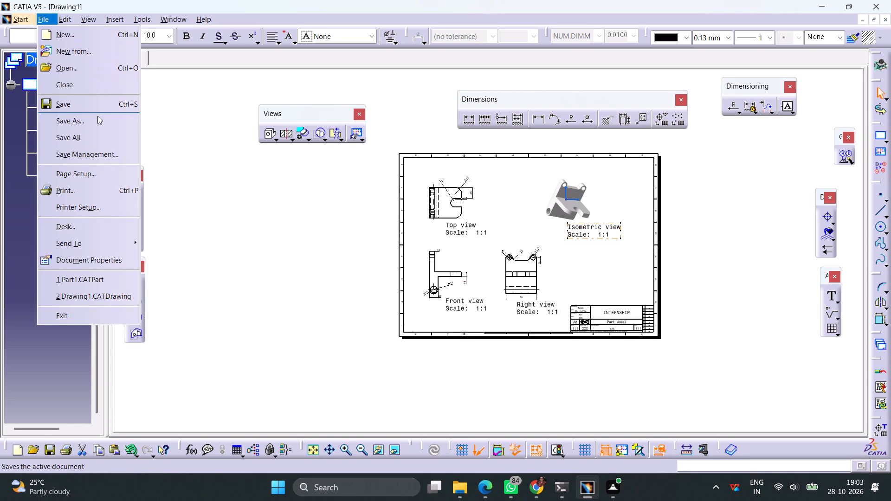
left_click(97, 116)
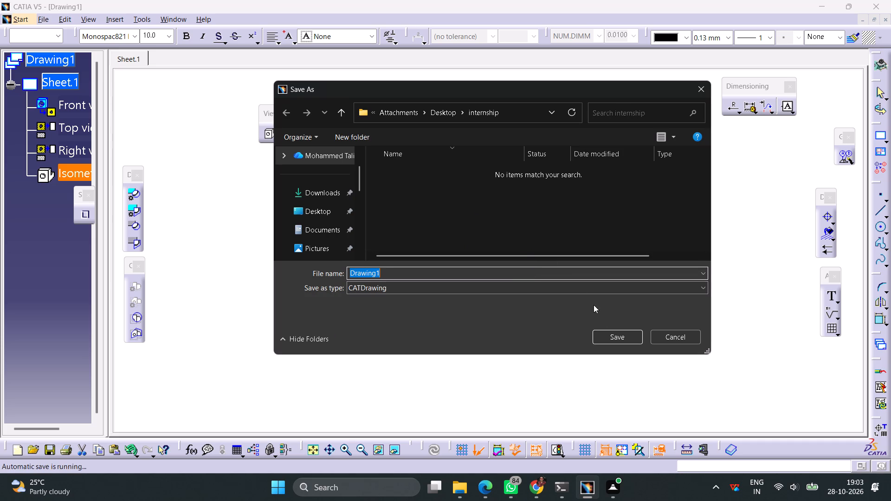
left_click(622, 339)
left_click(511, 254)
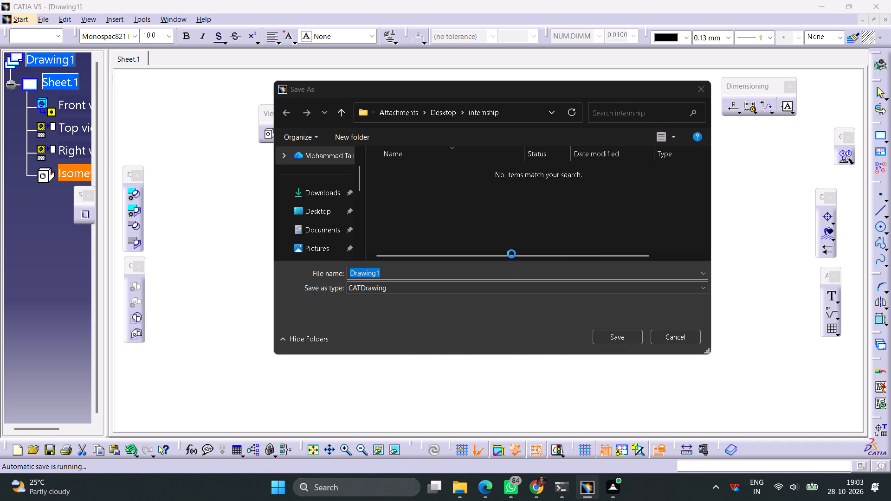
Close the drawing document and the Part1 document.
left_click(883, 20)
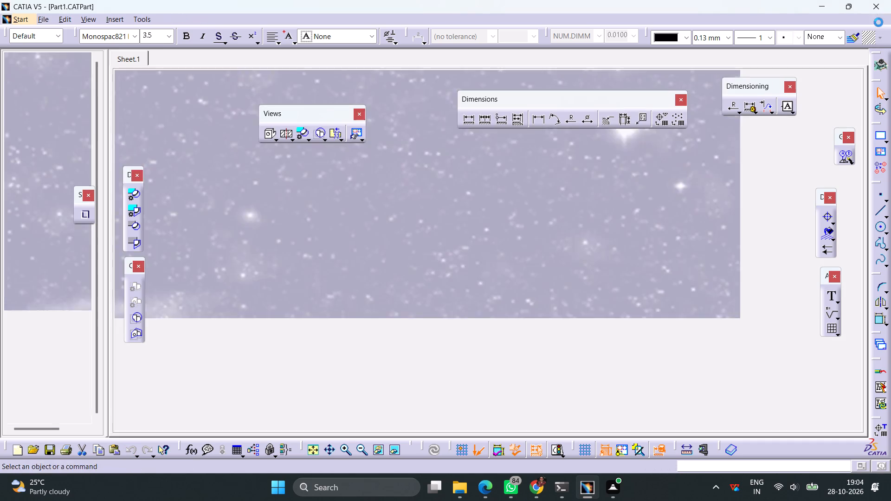
left_click(476, 267)
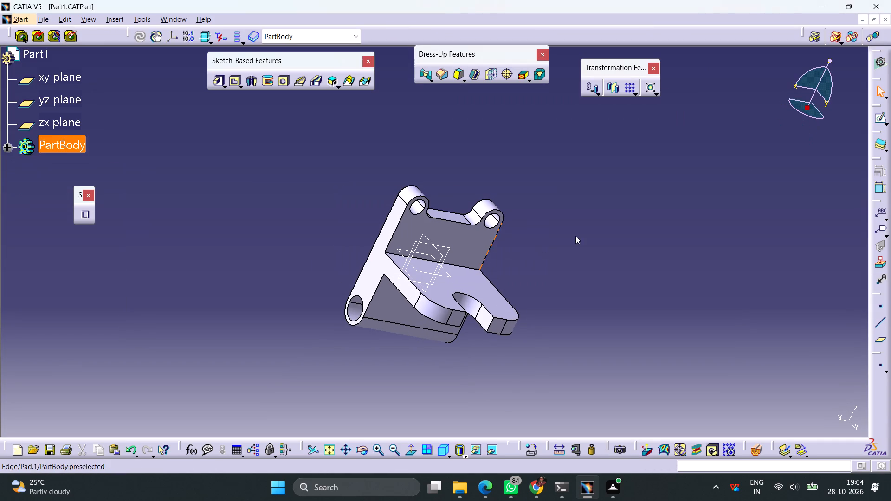
left_click(885, 20)
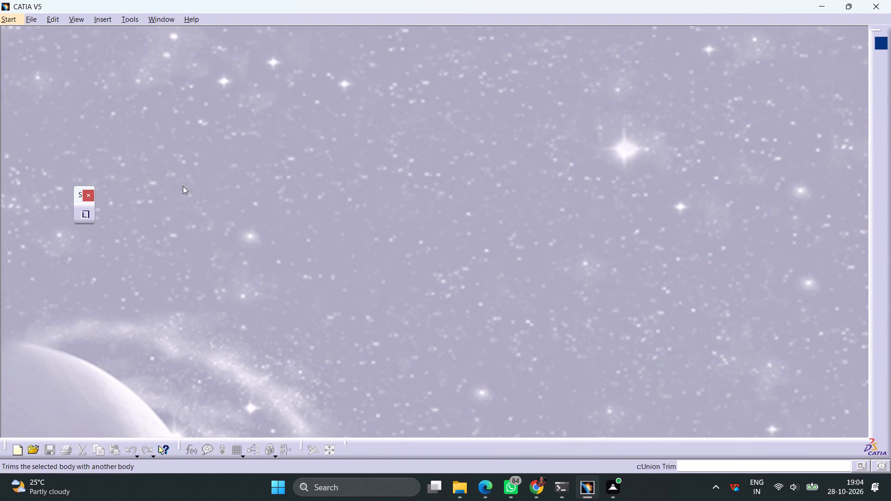
Stop the macro recording.
left_click(89, 216)
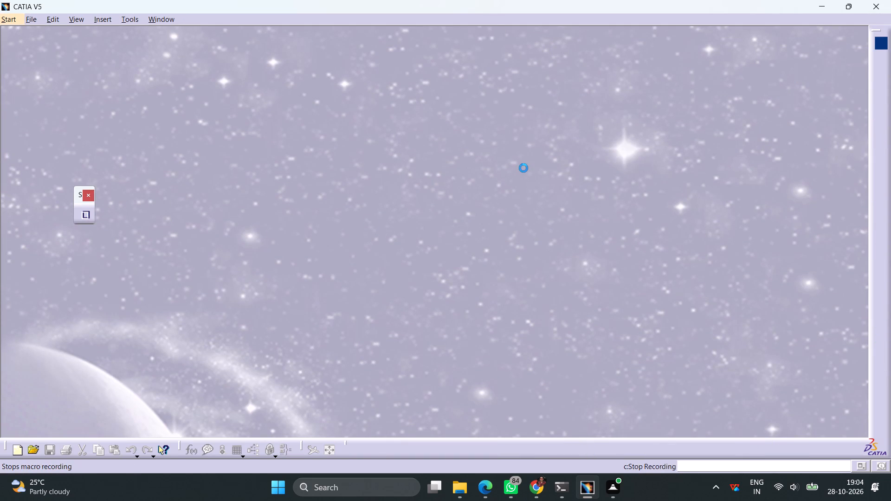